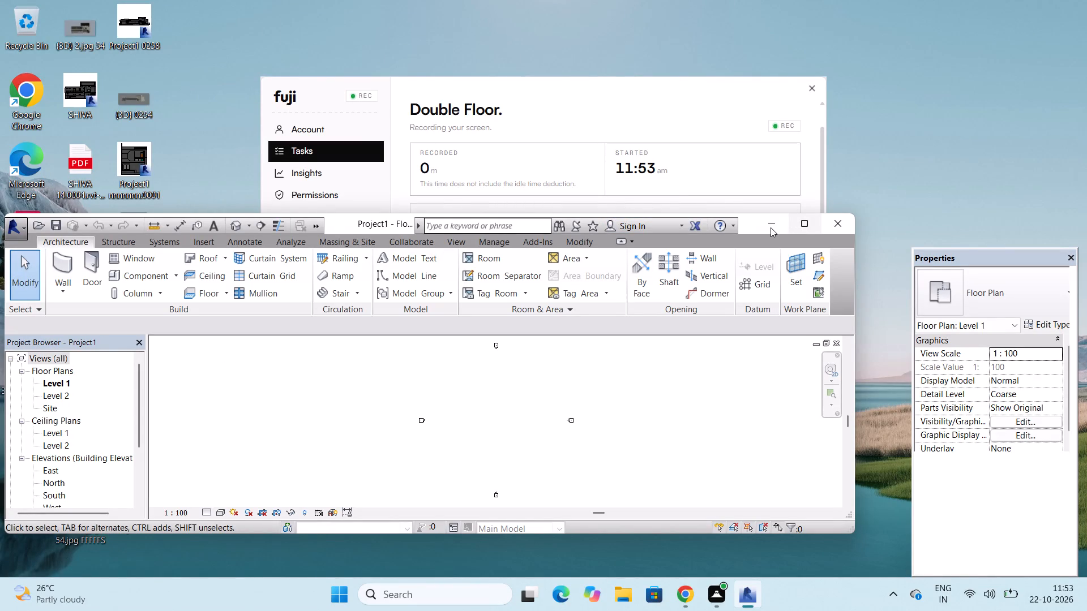
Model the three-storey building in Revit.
Set the project's length units to feet and fractional inches.
left_click(803, 226)
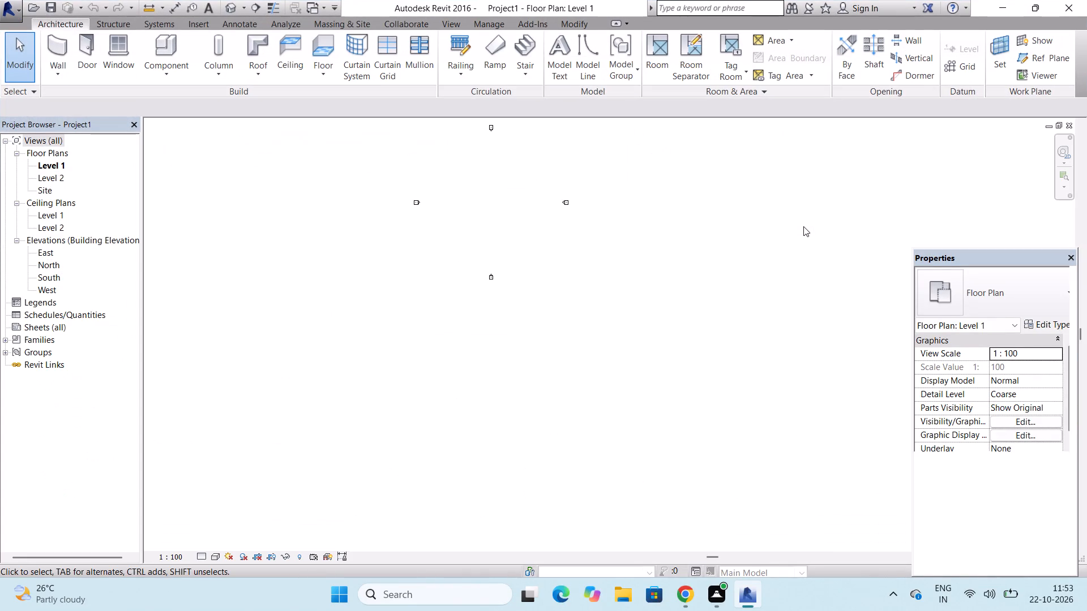
scroll(557, 338, "down", 2)
scroll(552, 387, "down", 3)
scroll(527, 256, "up", 4)
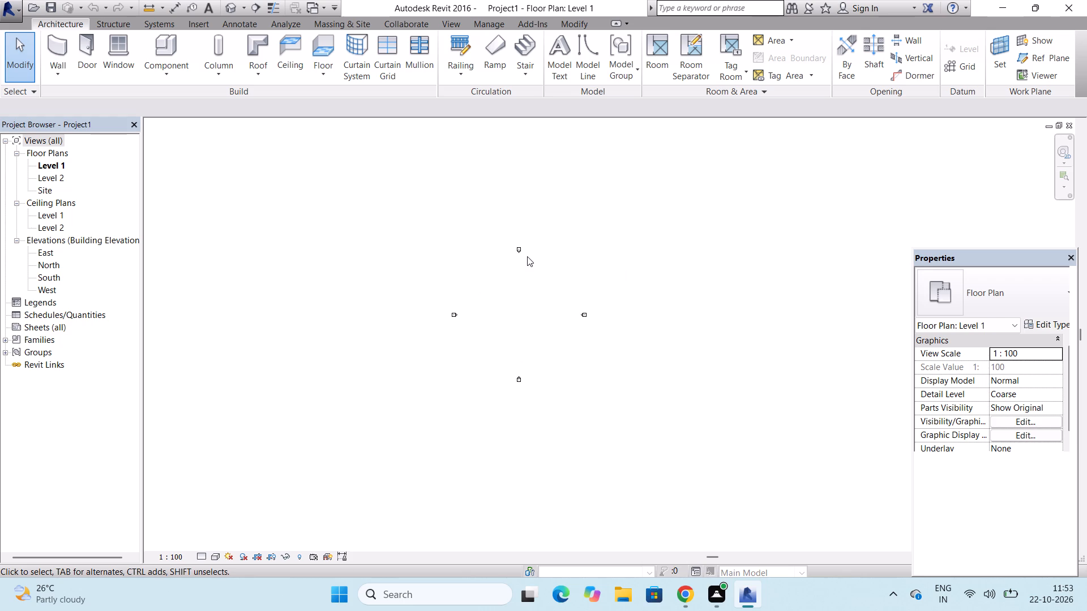
type("UN")
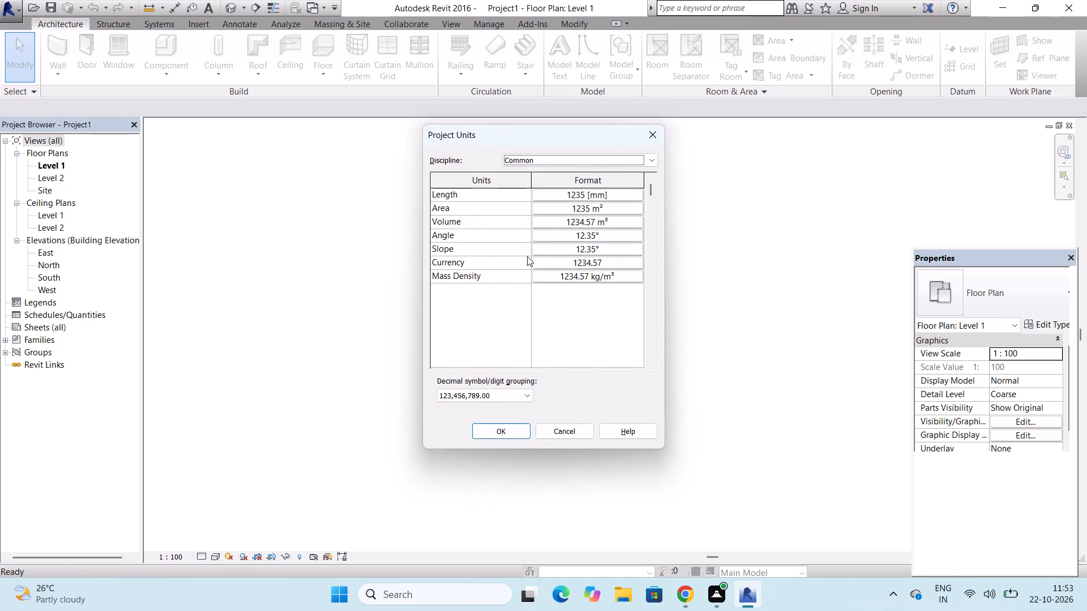
left_click(549, 193)
left_click(548, 221)
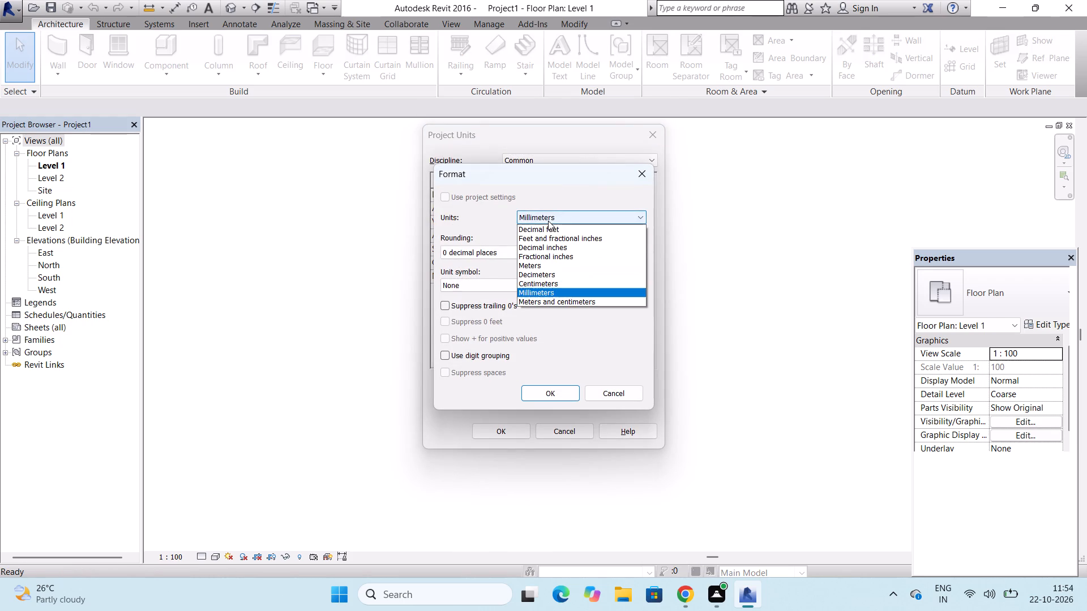
left_click(548, 234)
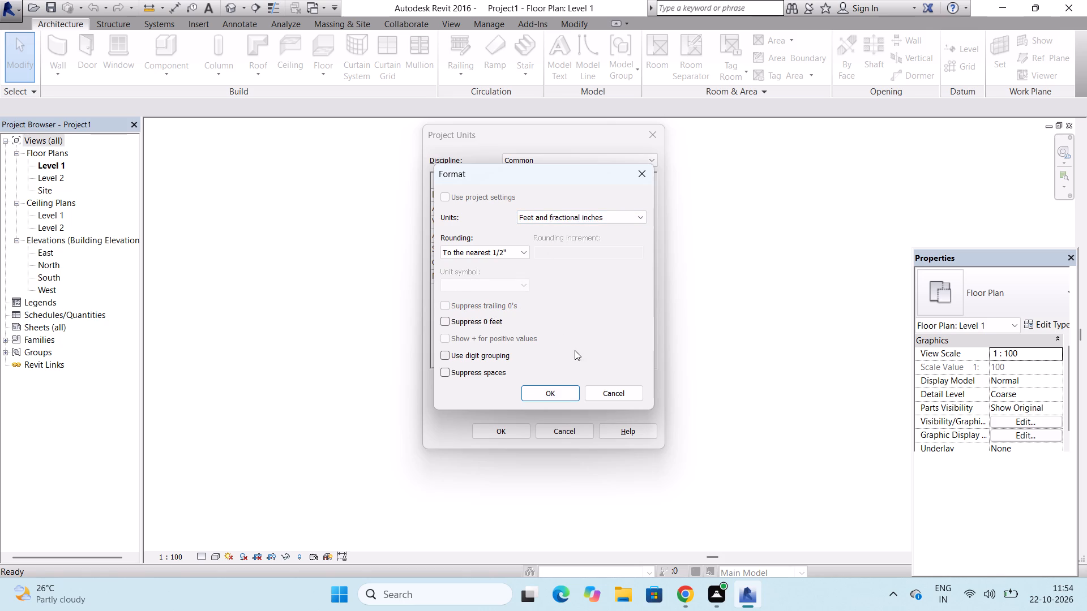
left_click(556, 389)
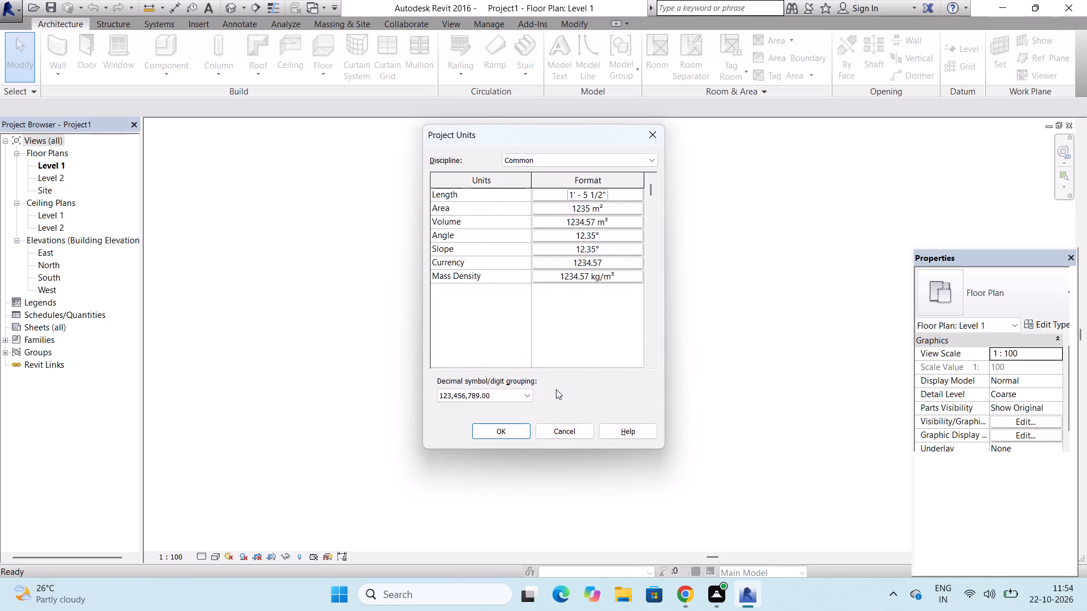
left_click(515, 423)
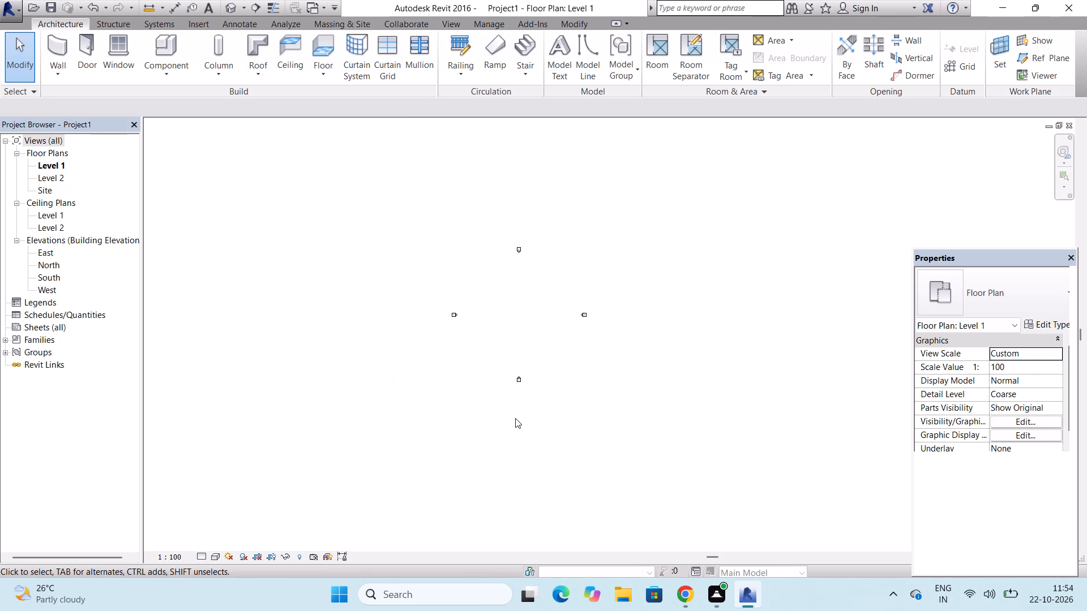
Duplicate the Generic - 200mm basic wall type under the name Generic - 9".
left_click(62, 42)
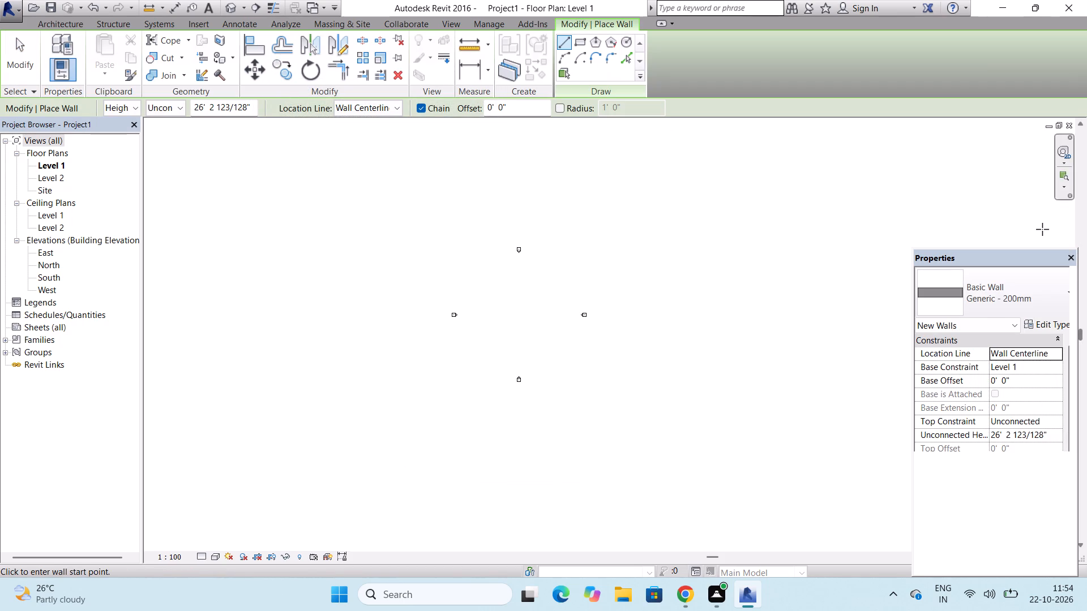
left_click(1038, 320)
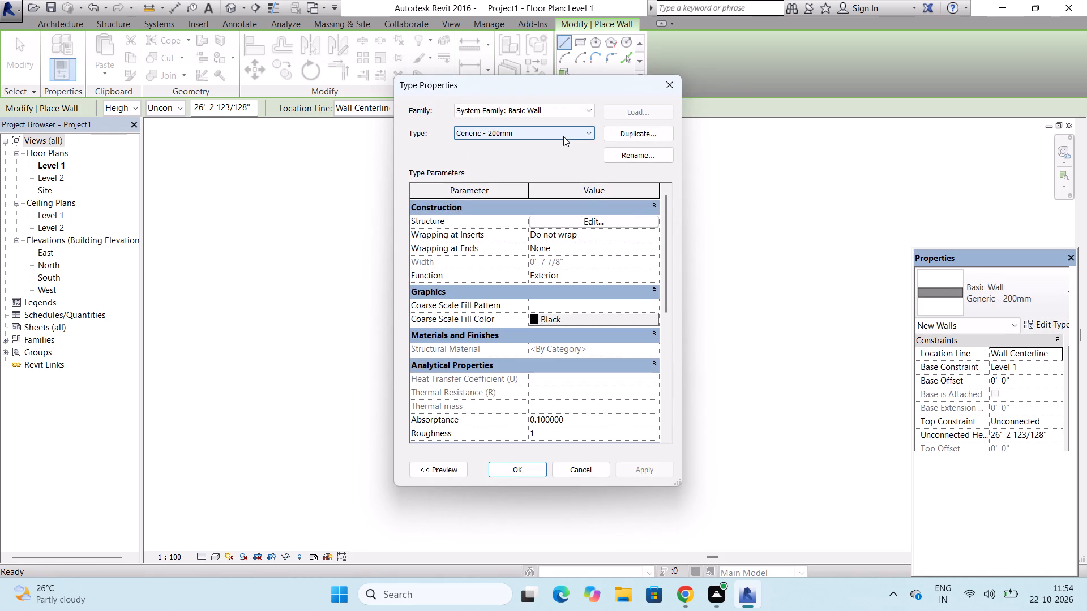
left_click(611, 132)
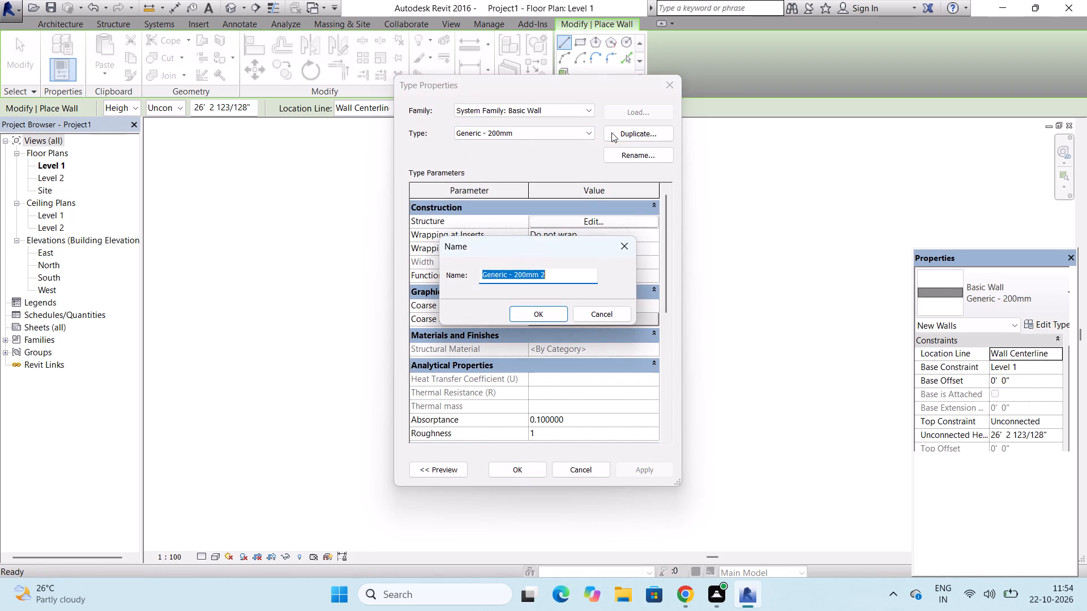
left_click(584, 274)
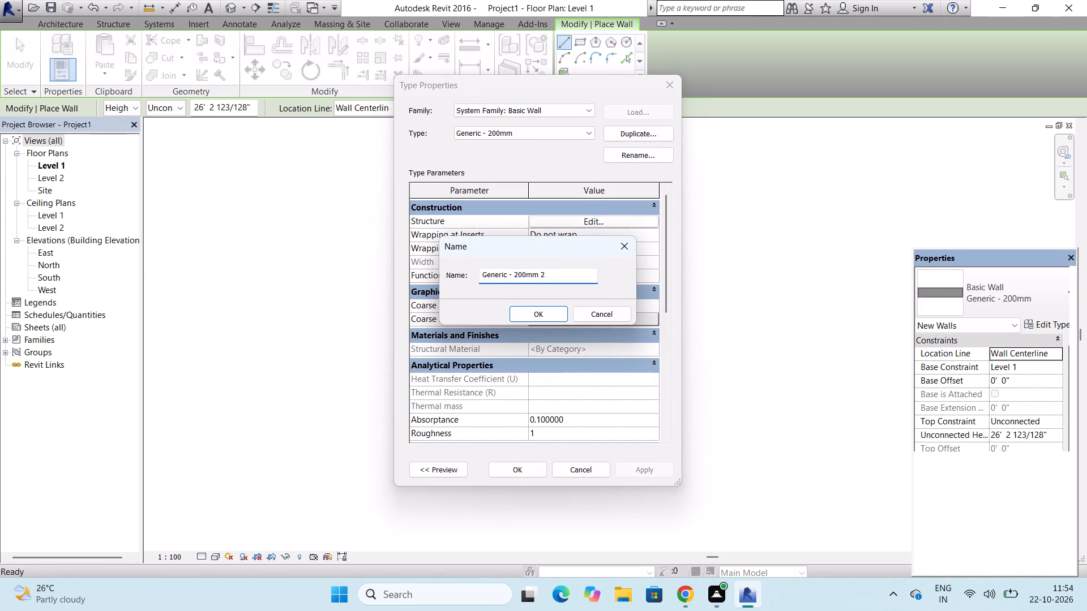
key("BackSpace")
key("BackSpace")
key("BackSpace")
key("BackSpace")
key("BackSpace")
key("BackSpace")
key("BackSpace")
key("9")
key("shift+quotedbl")
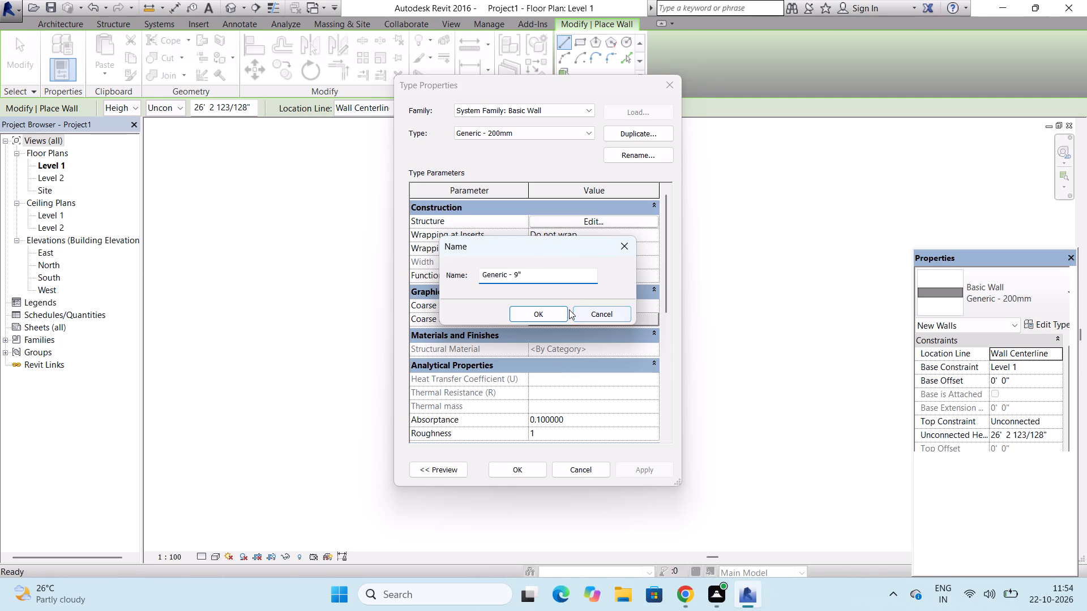
left_click(555, 309)
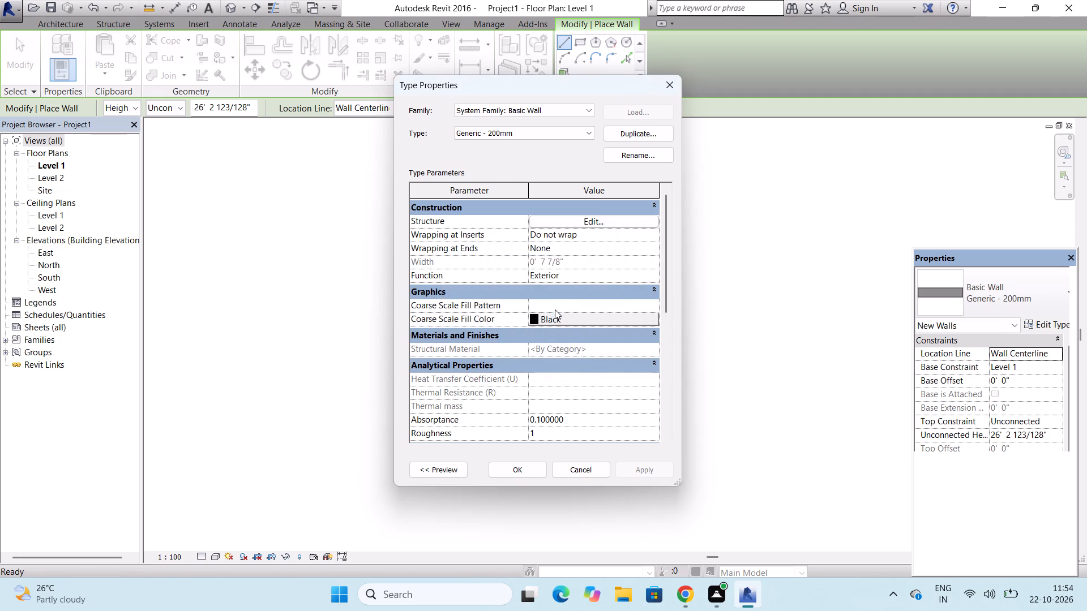
scroll(555, 309, "down", 3)
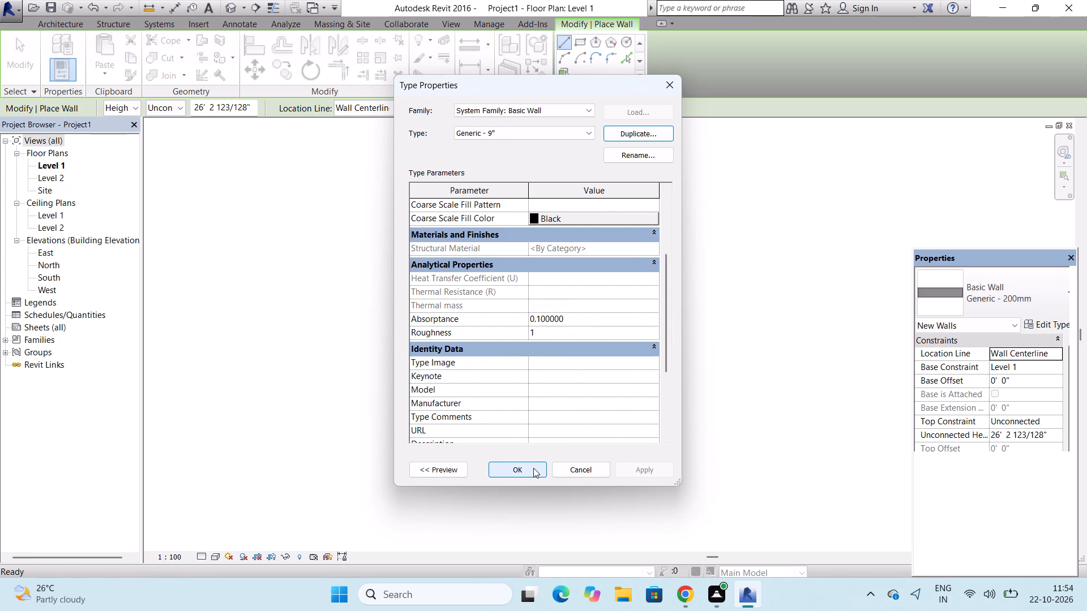
left_click(533, 468)
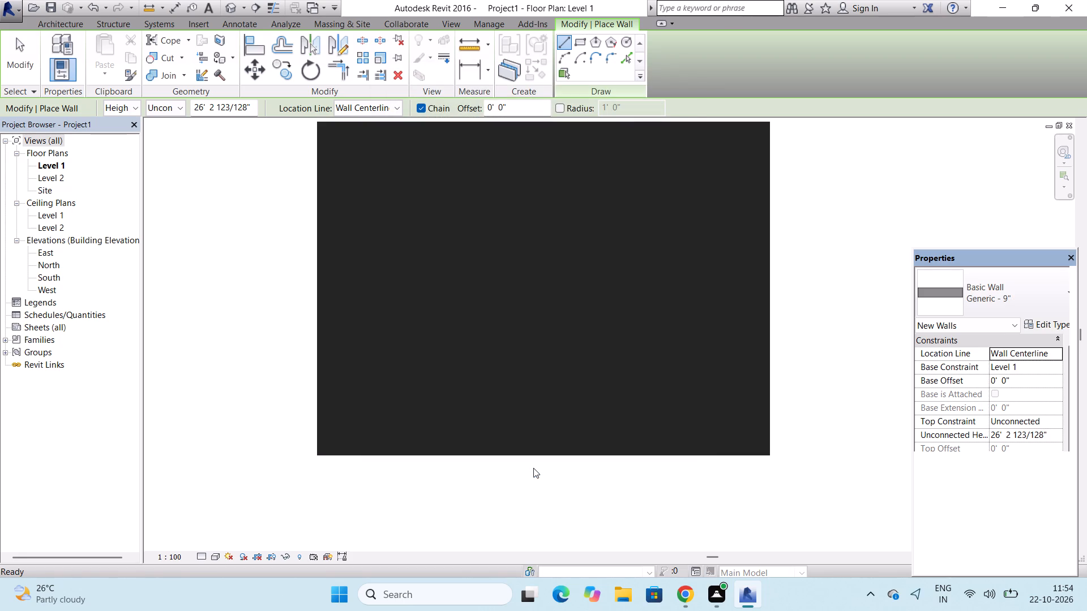
left_click(742, 137)
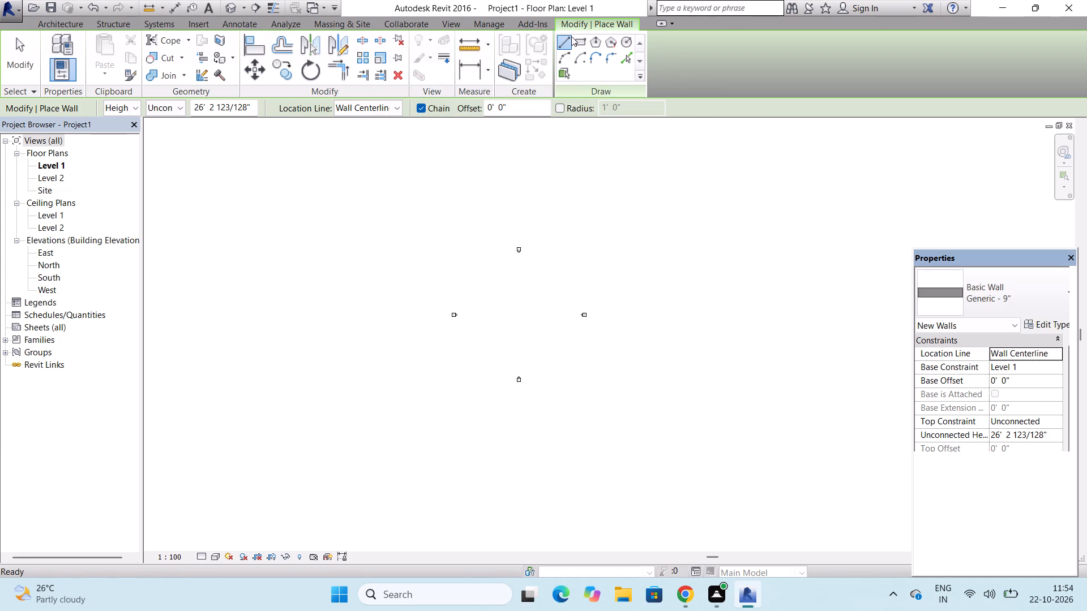
Draw a rectangular outer enclosure of Generic - 9" walls, about 196' by 116', around the middle of the Level 1 plan.
left_click(582, 42)
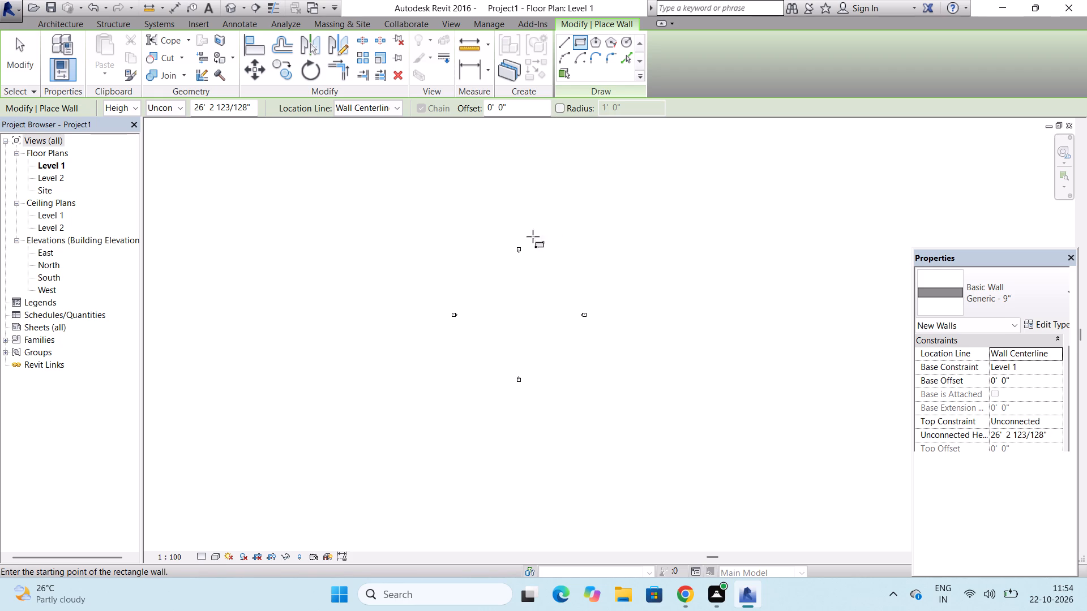
scroll(495, 265, "up", 2)
left_click(444, 261)
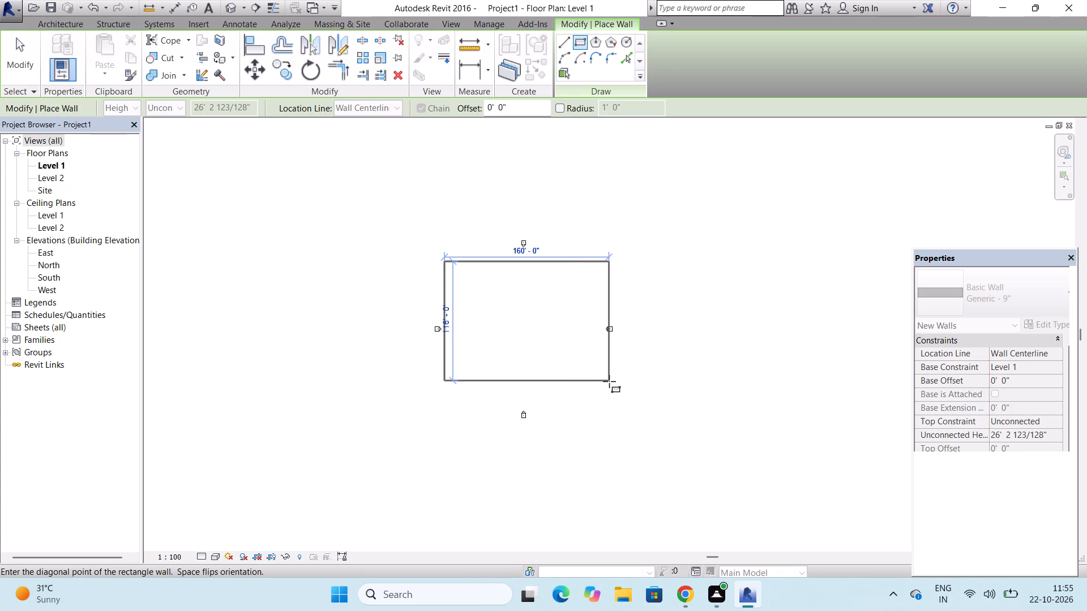
left_click(647, 381)
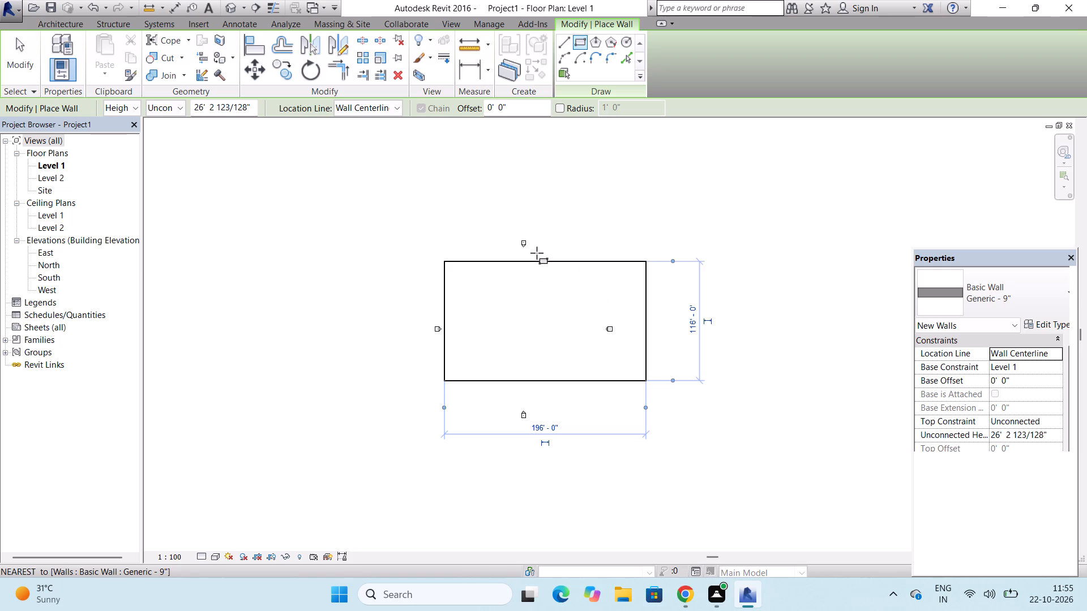
key("Escape")
key("Escape")
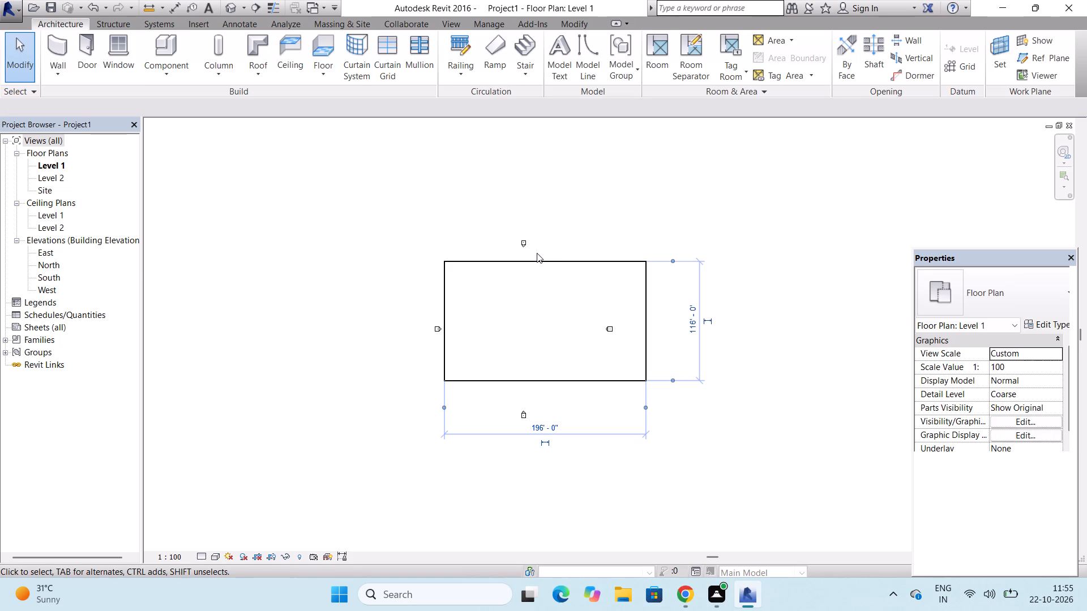
key("Escape")
key("Escape")
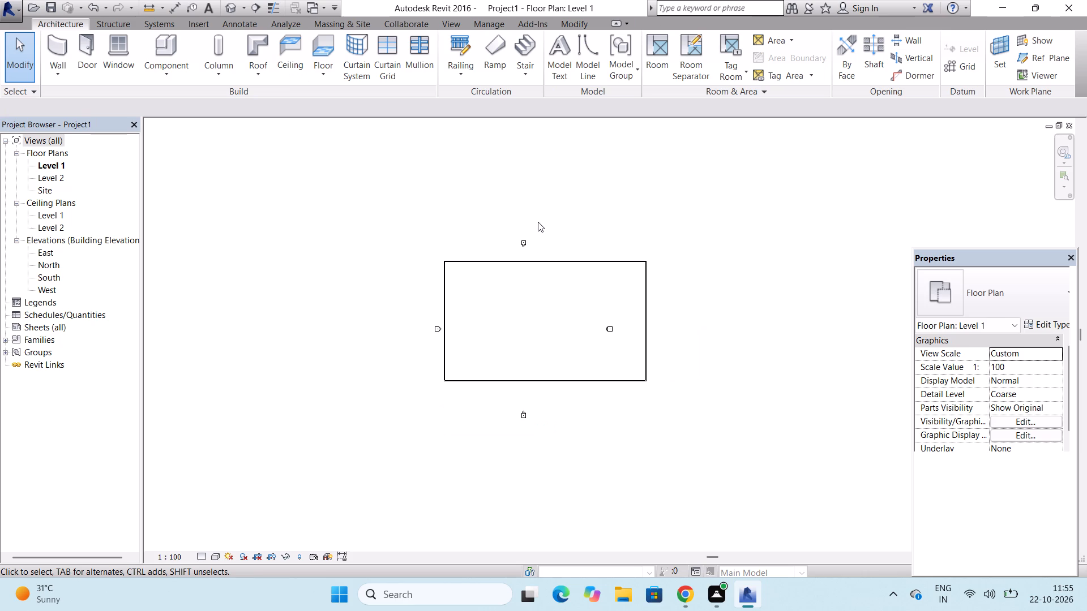
Draw a rectangular room of Generic - 9" walls, about 32' by 28', inside the enclosure near its lower-left corner.
left_click(60, 45)
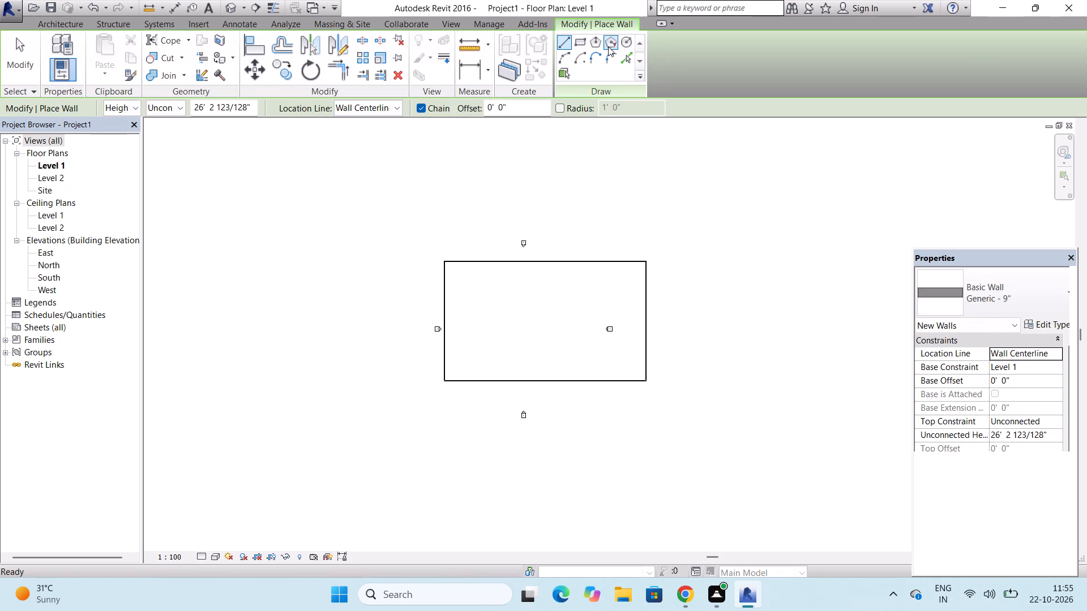
left_click(579, 42)
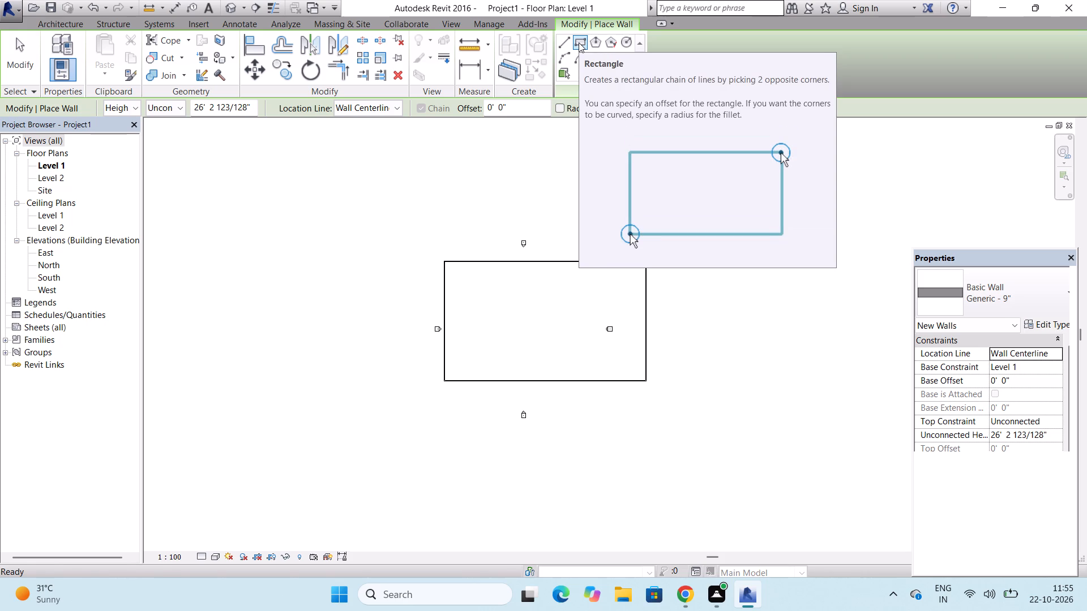
scroll(494, 377, "up", 1)
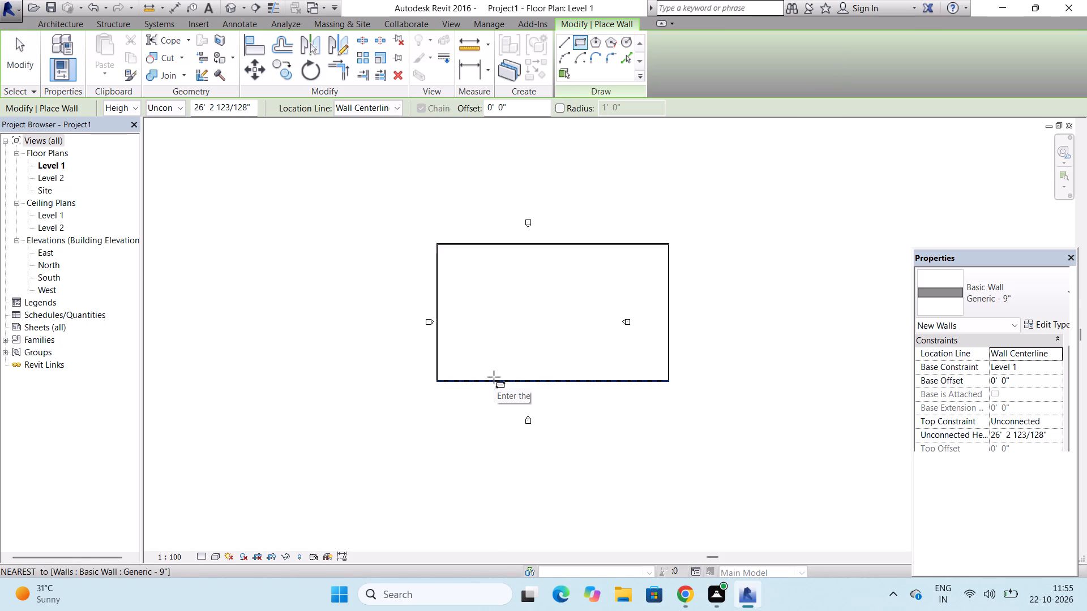
left_click(455, 325)
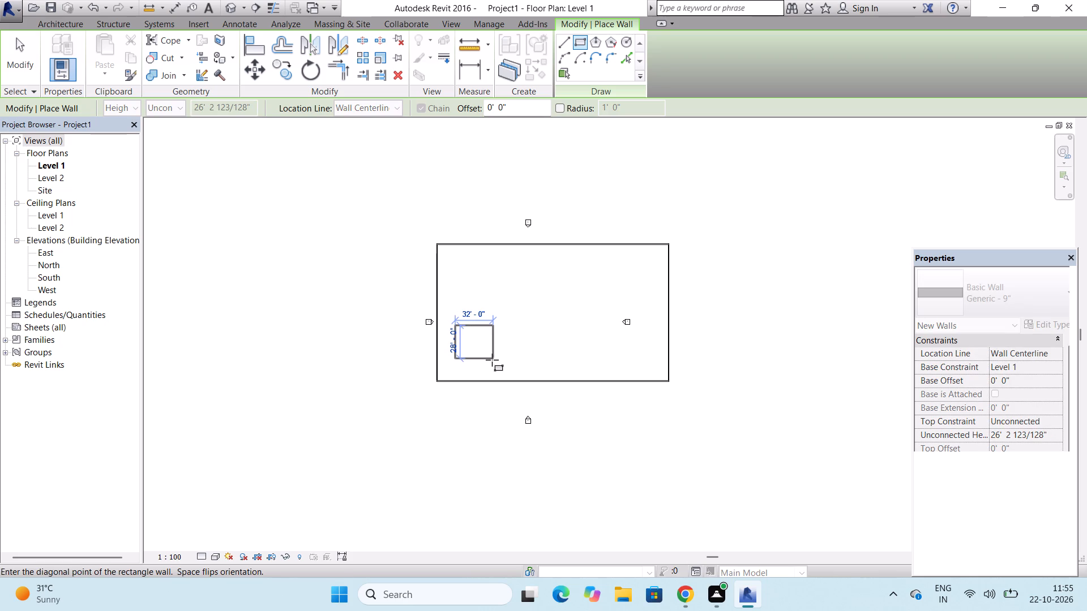
left_click(492, 360)
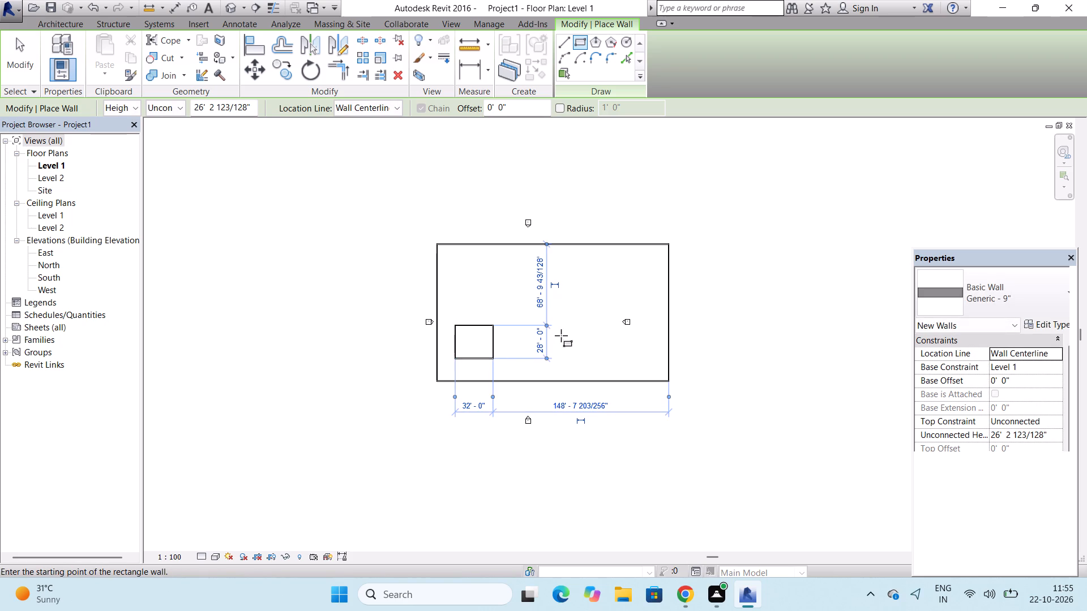
key("Escape")
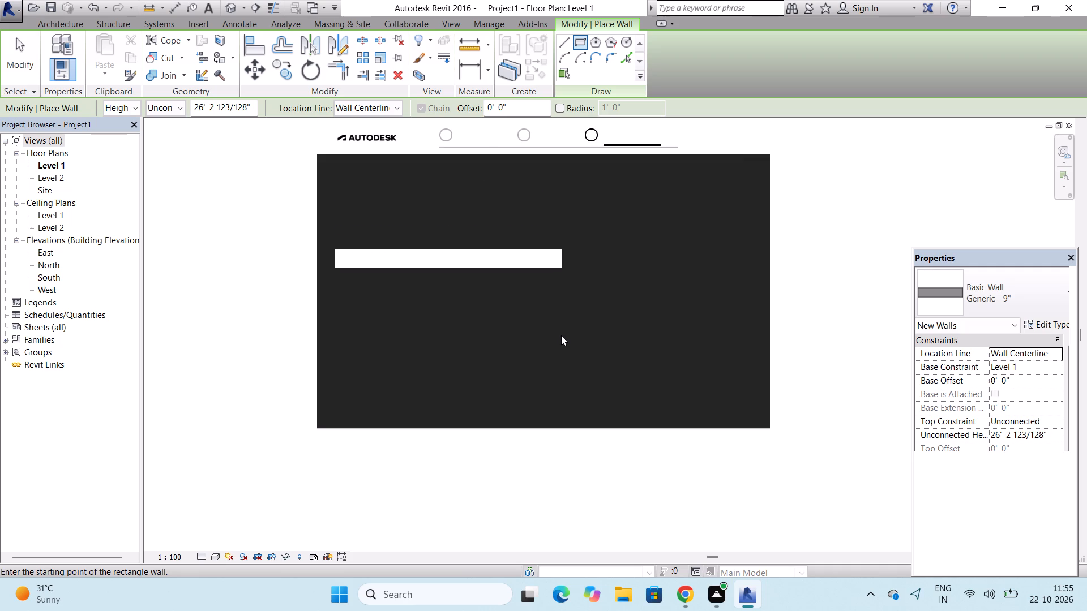
left_click(741, 140)
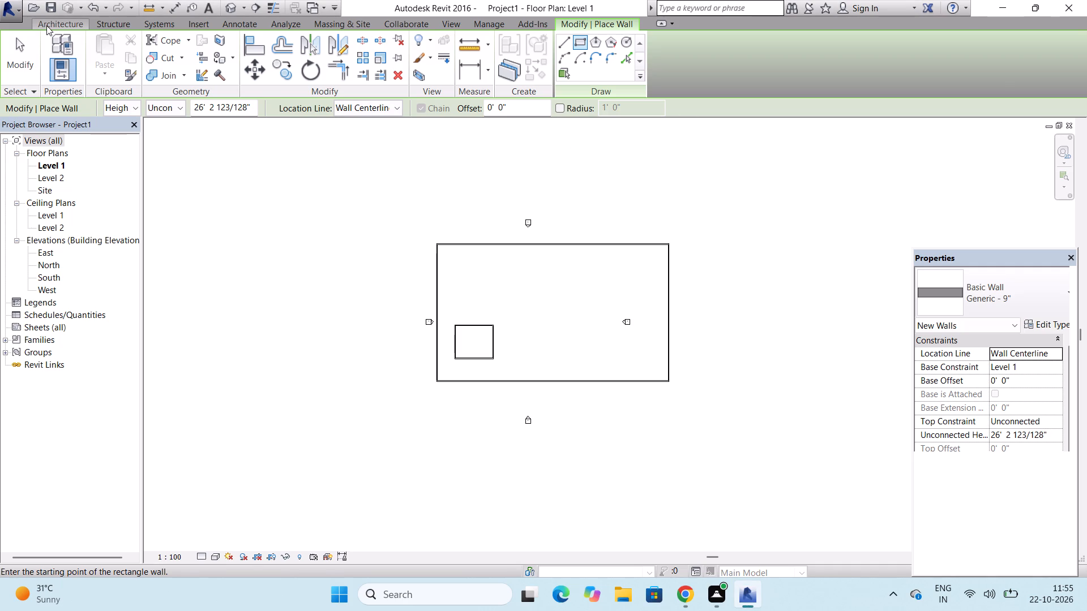
Draw a rectangular room of Generic - 9" walls, about 172' by 60', starting from the small room's upper-left corner inside the enclosure.
left_click(46, 25)
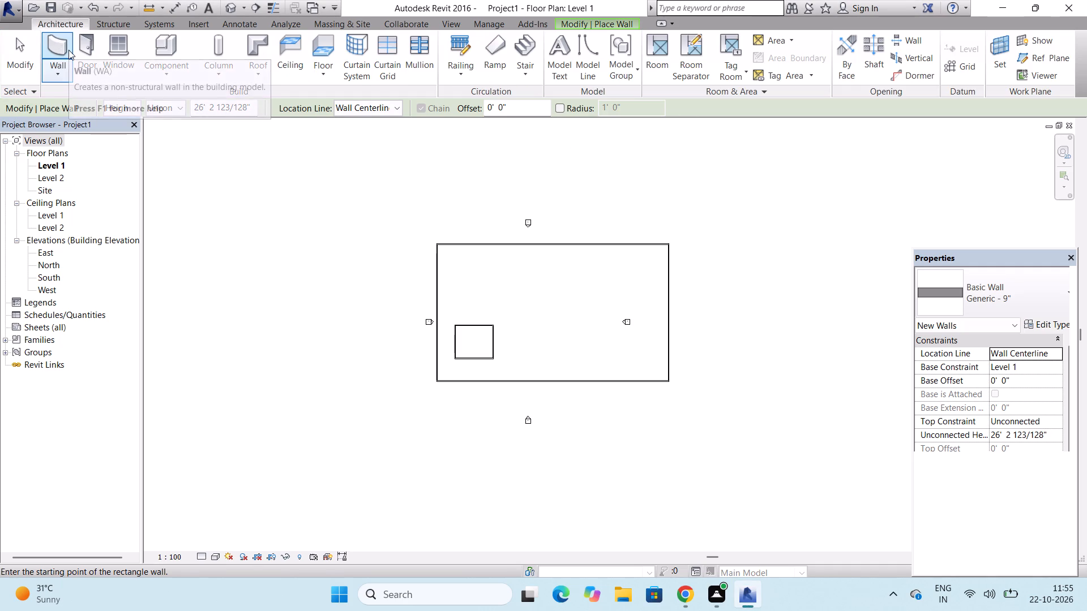
left_click(58, 50)
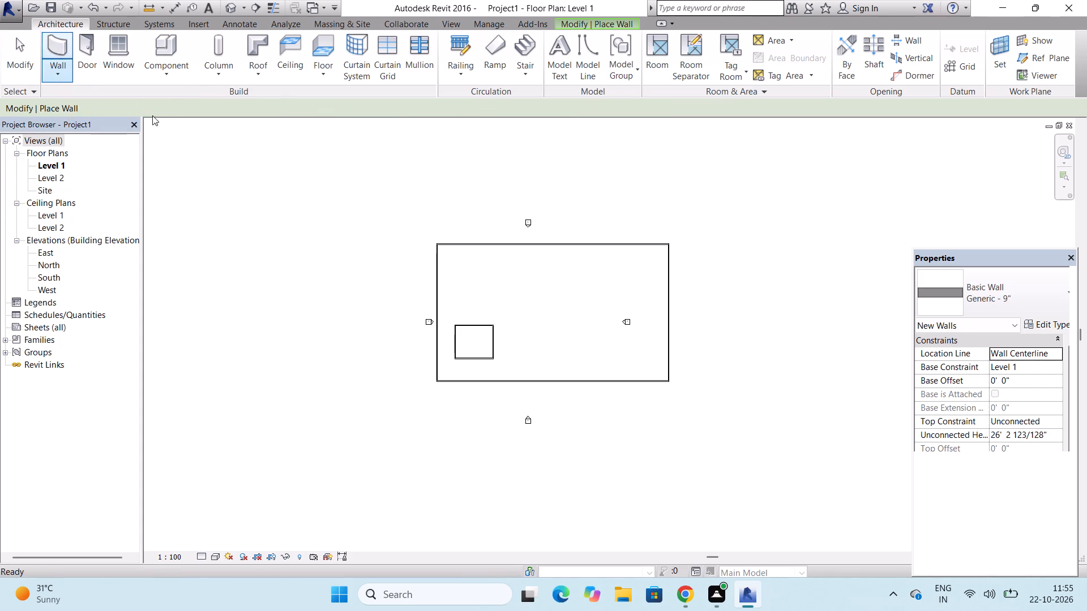
scroll(466, 333, "up", 3)
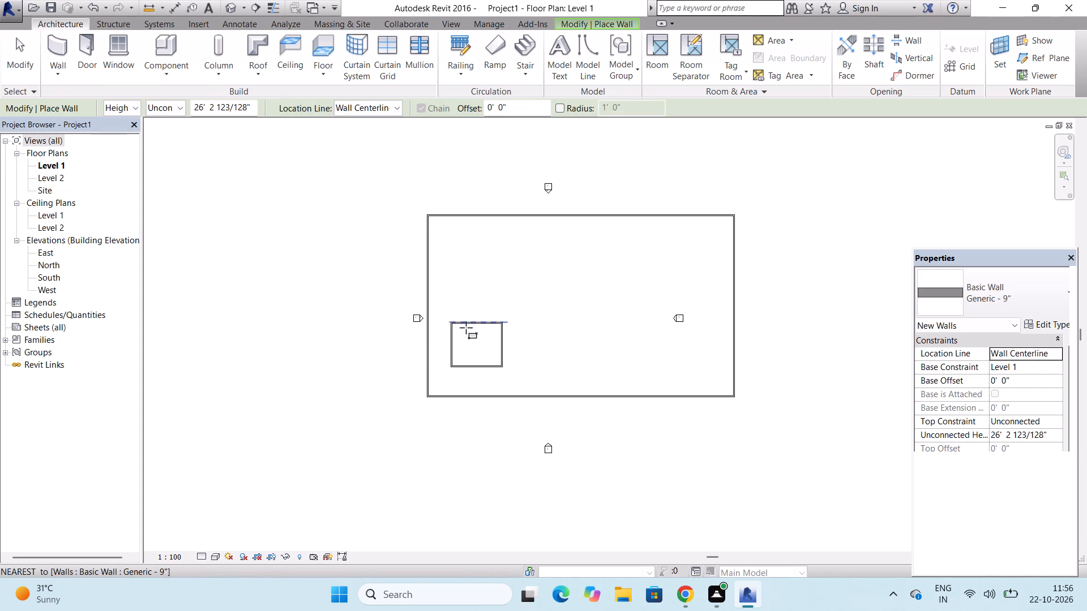
scroll(466, 328, "up", 2)
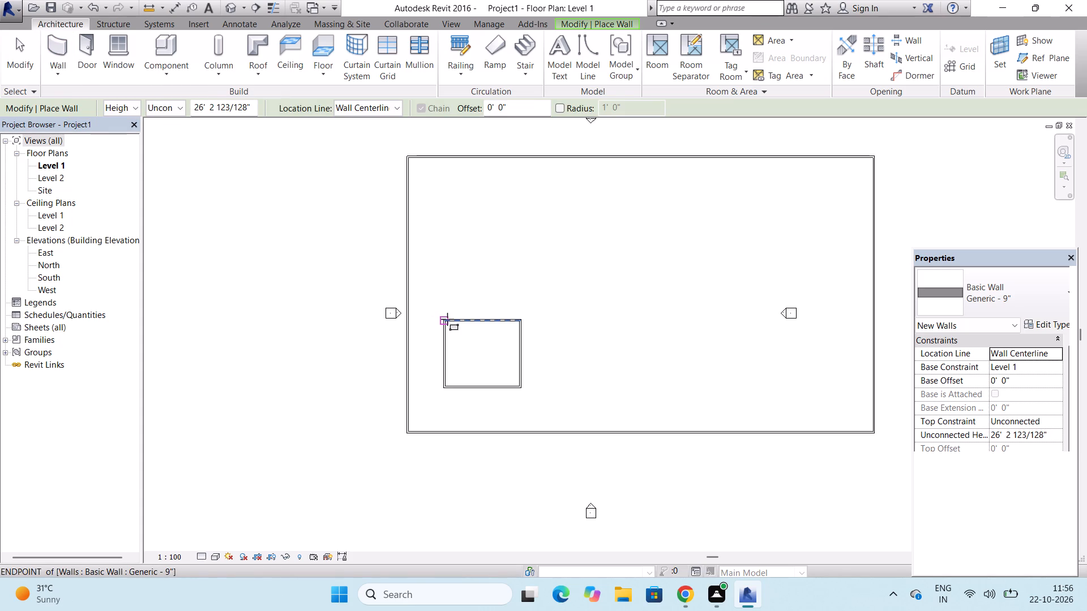
left_click(447, 319)
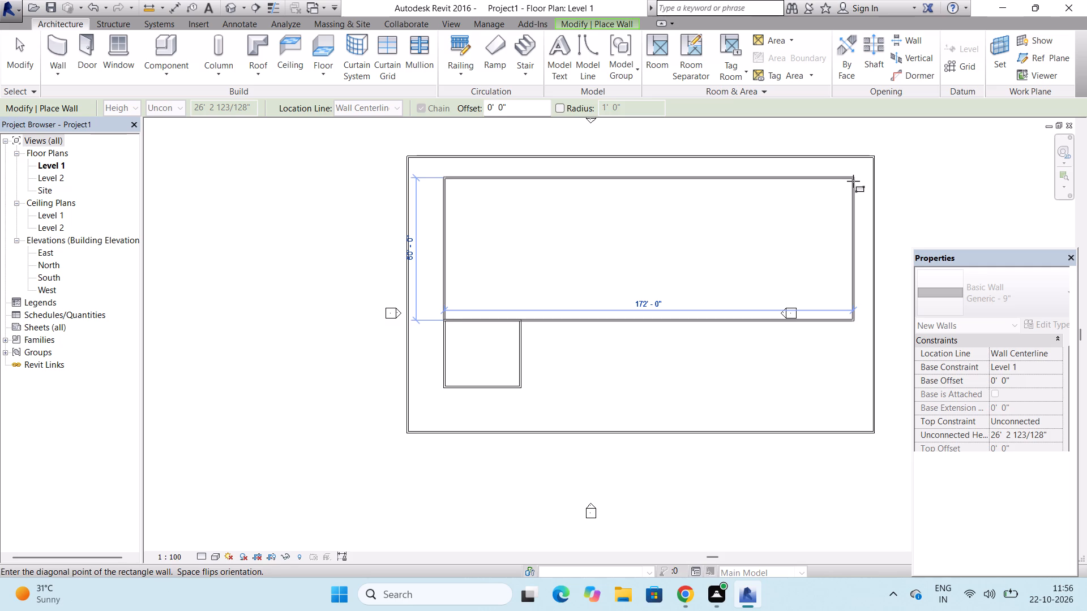
left_click(853, 181)
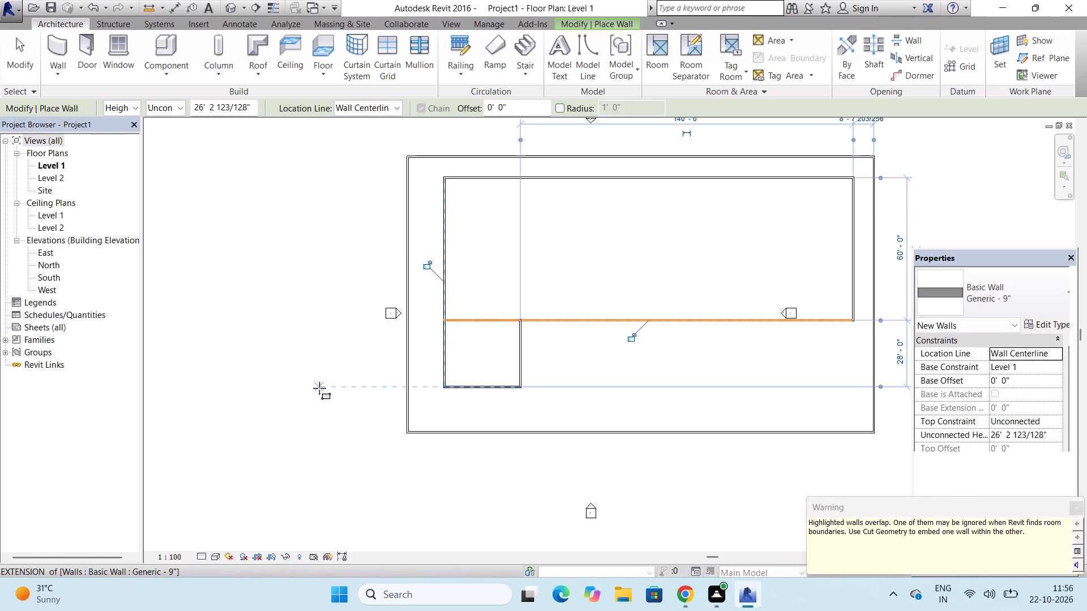
key("Escape")
key("Escape")
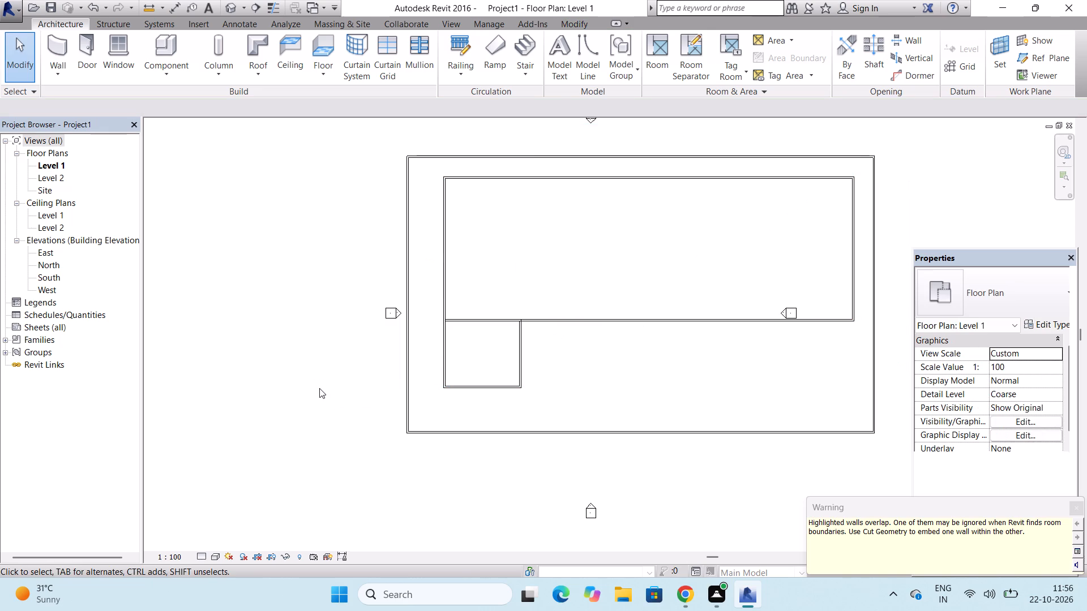
key("Escape")
key("Escape")
Delete the small room's upper wall where it overlaps the large room's lower wall.
left_click(495, 316)
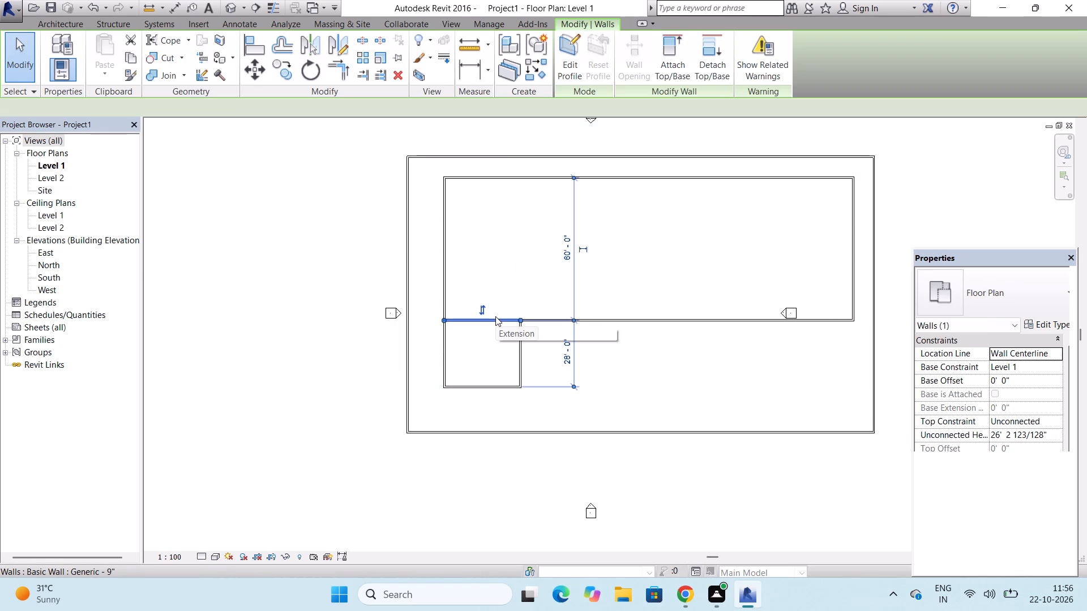
key("Delete")
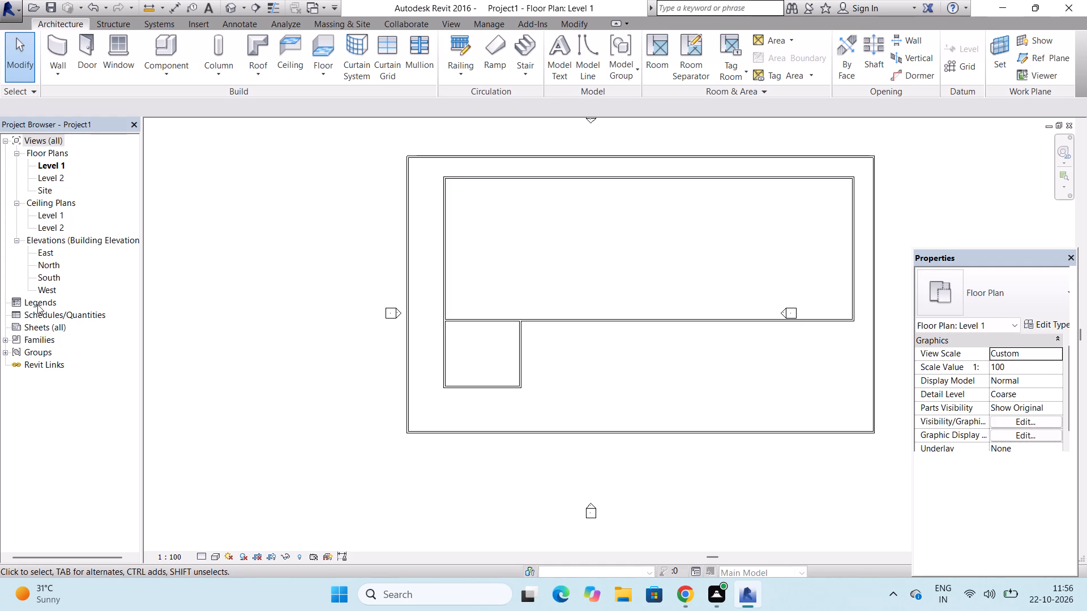
Open the South elevation and delete the Level 2 level together with its views.
double_click(53, 276)
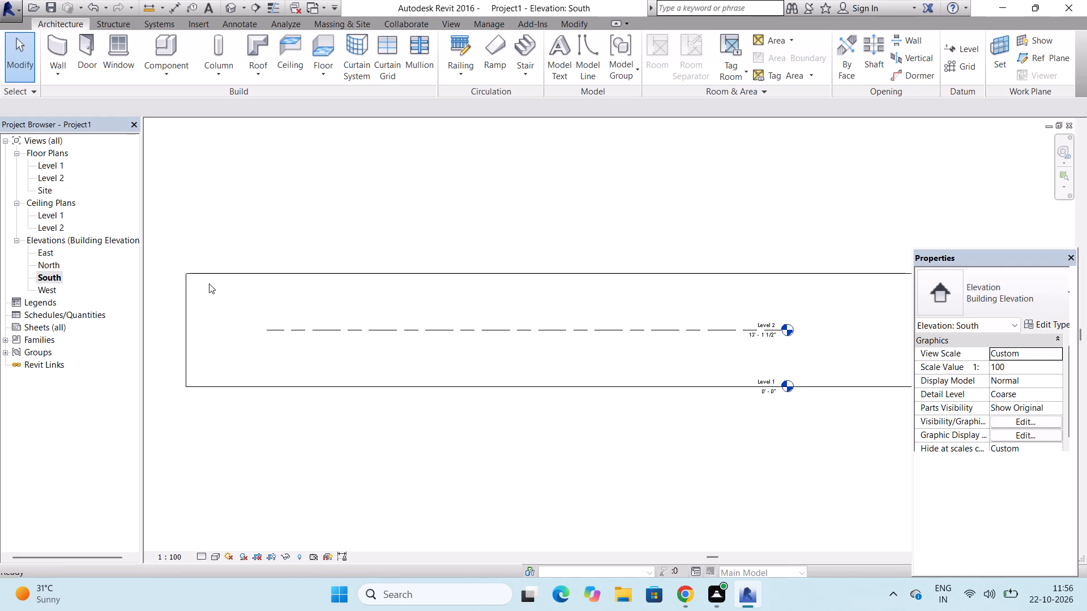
left_click(749, 327)
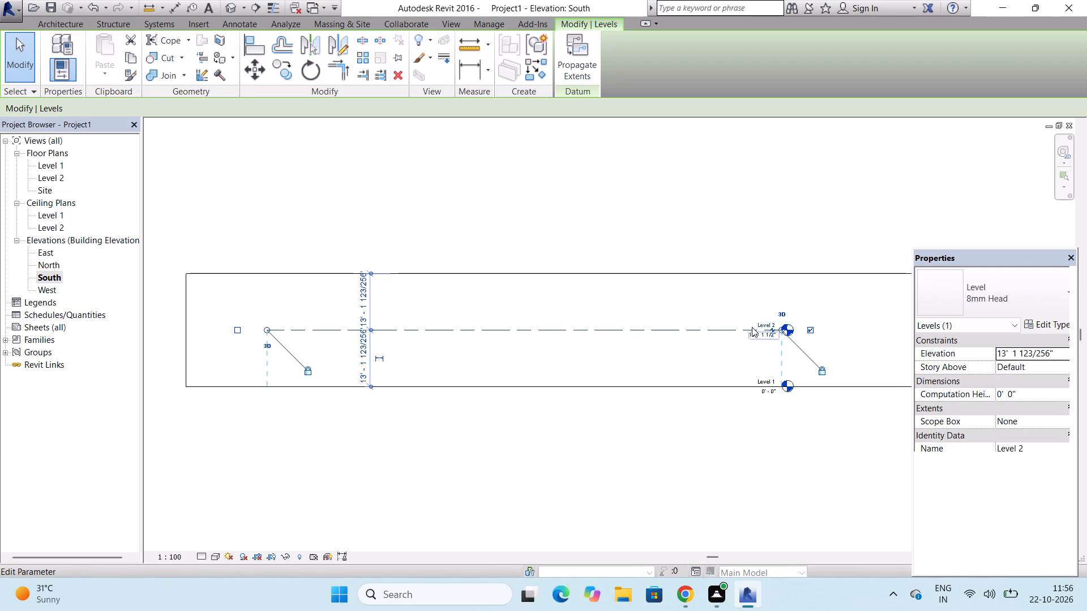
key("Delete")
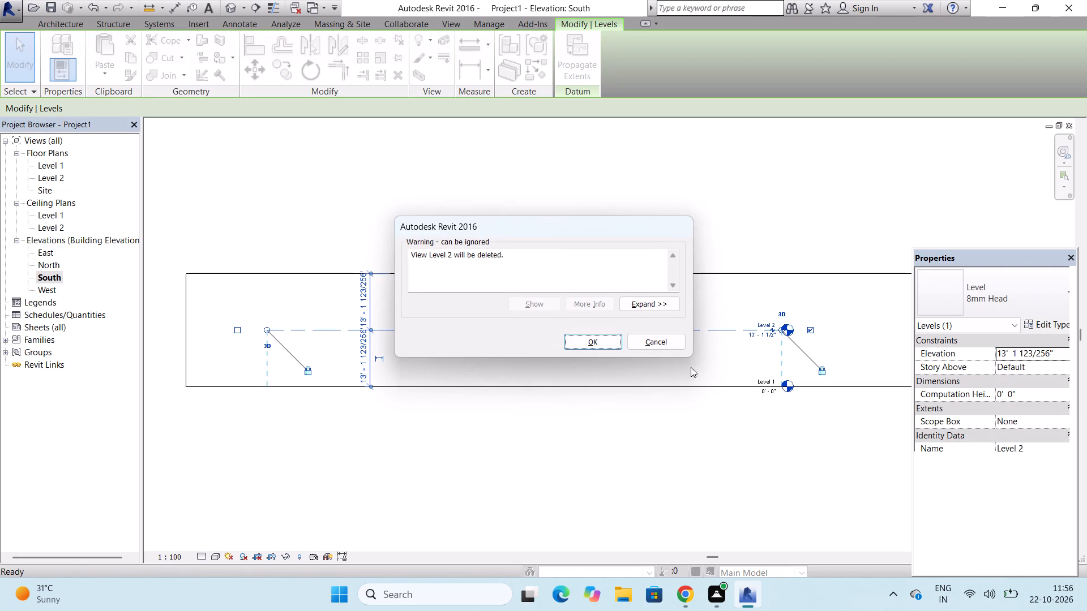
left_click(601, 343)
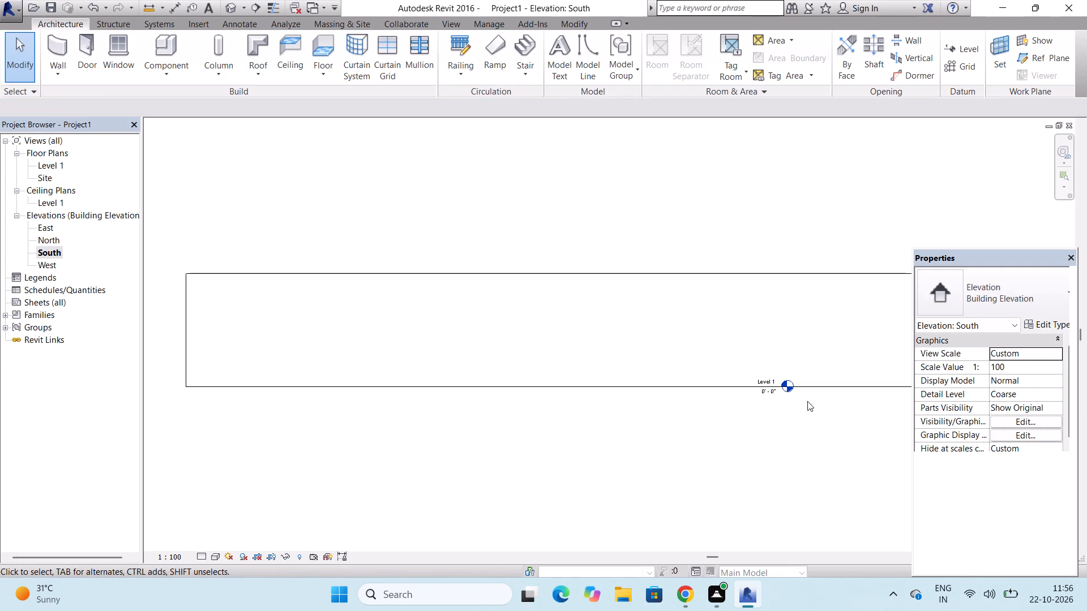
Rename the Level 1 level as GROUND, renaming its corresponding views too.
scroll(792, 402, "up", 8)
scroll(734, 385, "up", 2)
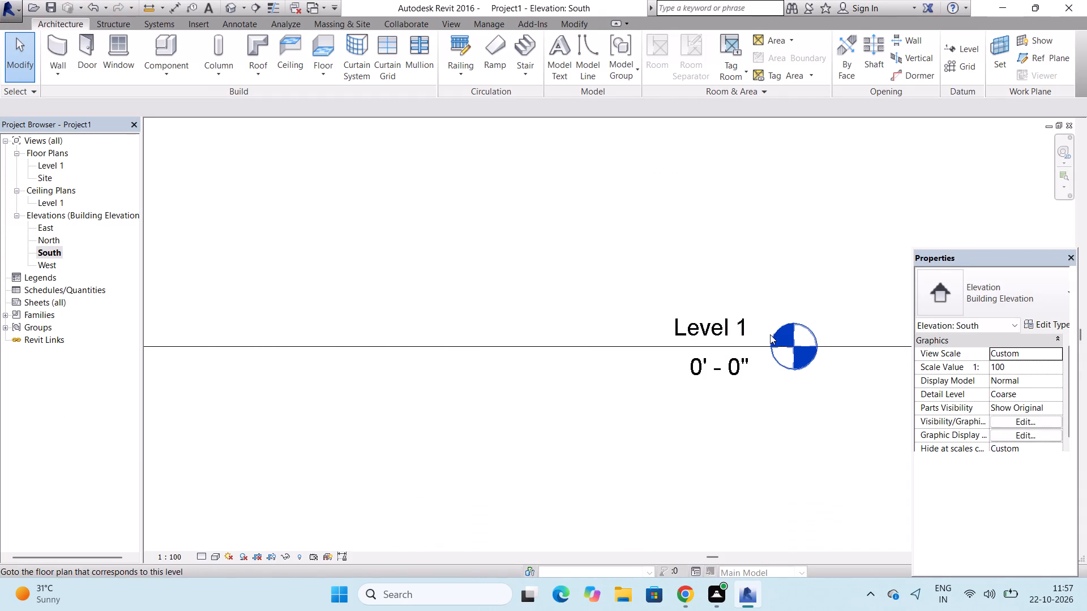
left_click(748, 326)
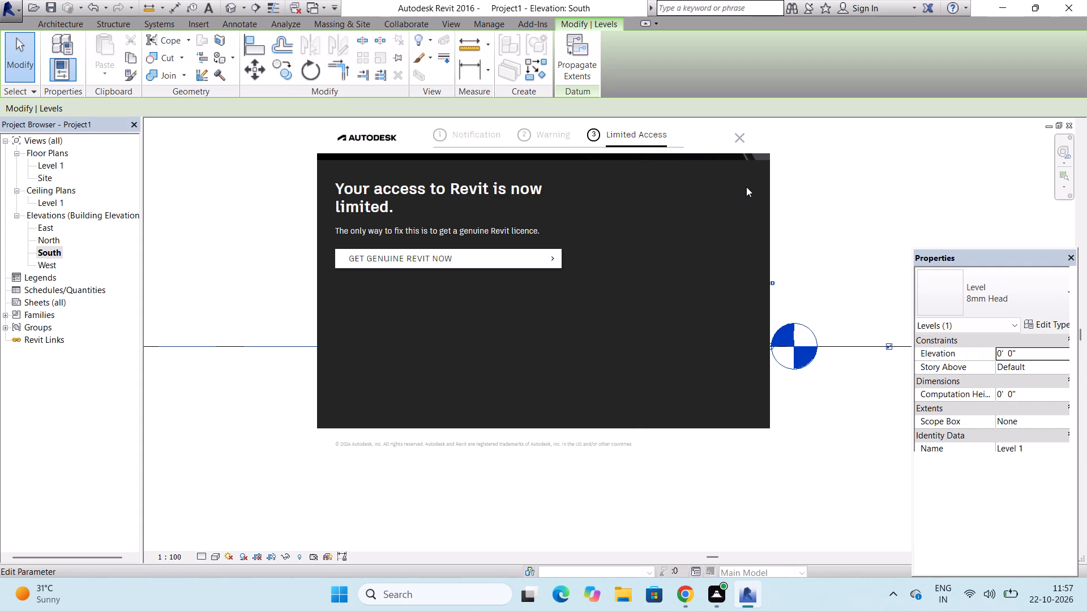
left_click(738, 145)
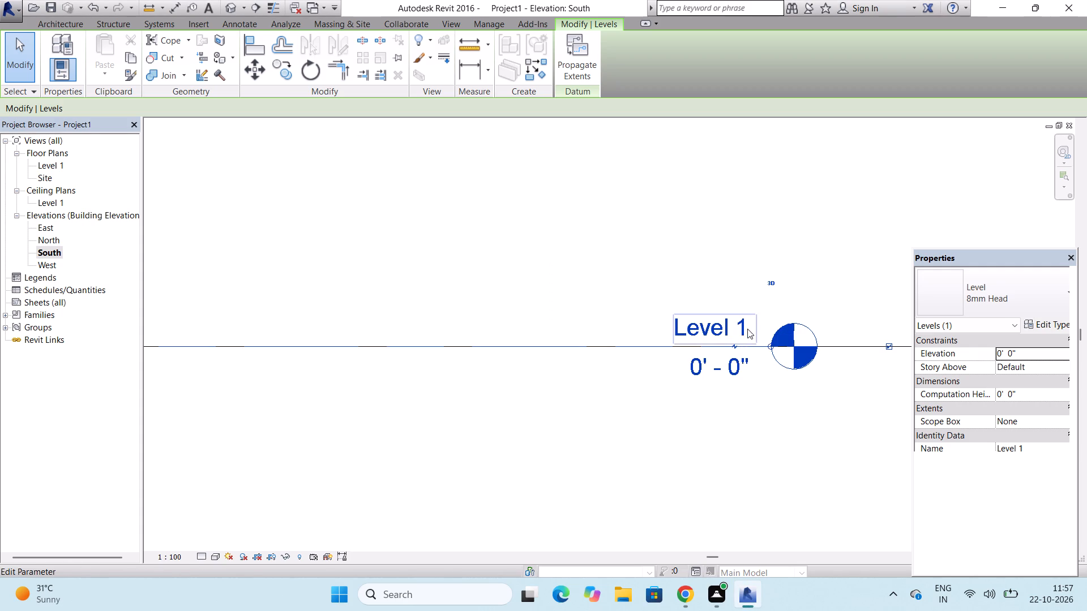
double_click(747, 329)
key("BackSpace")
key("BackSpace")
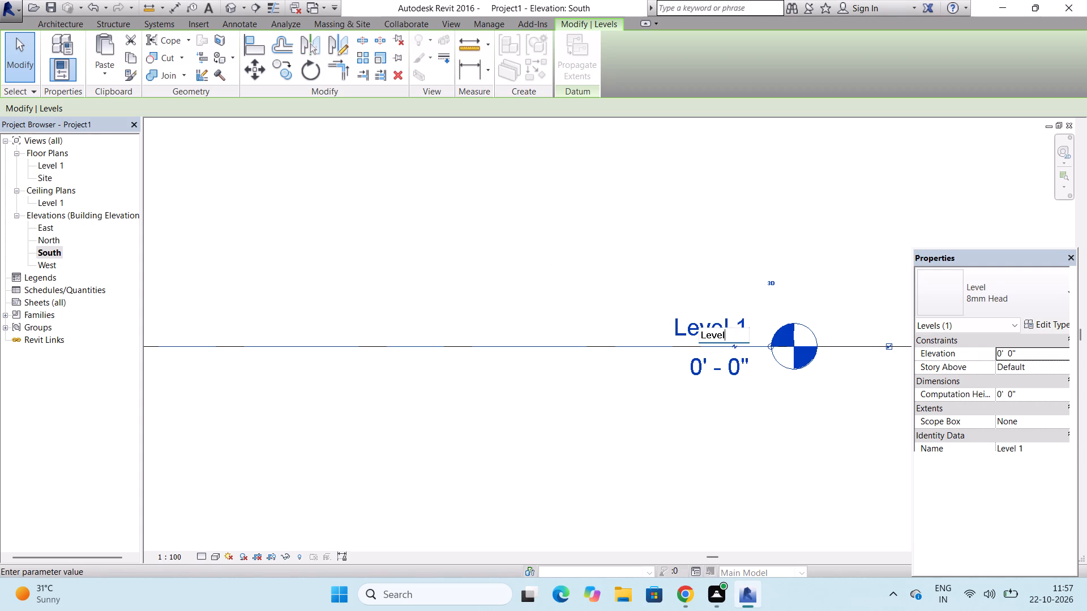
key("BackSpace")
key("BackSpace")
key("BackSpace")
key("BackSpace")
key("BackSpace")
key("BackSpace")
key("g")
key("r")
key("o")
key("u")
type("ND")
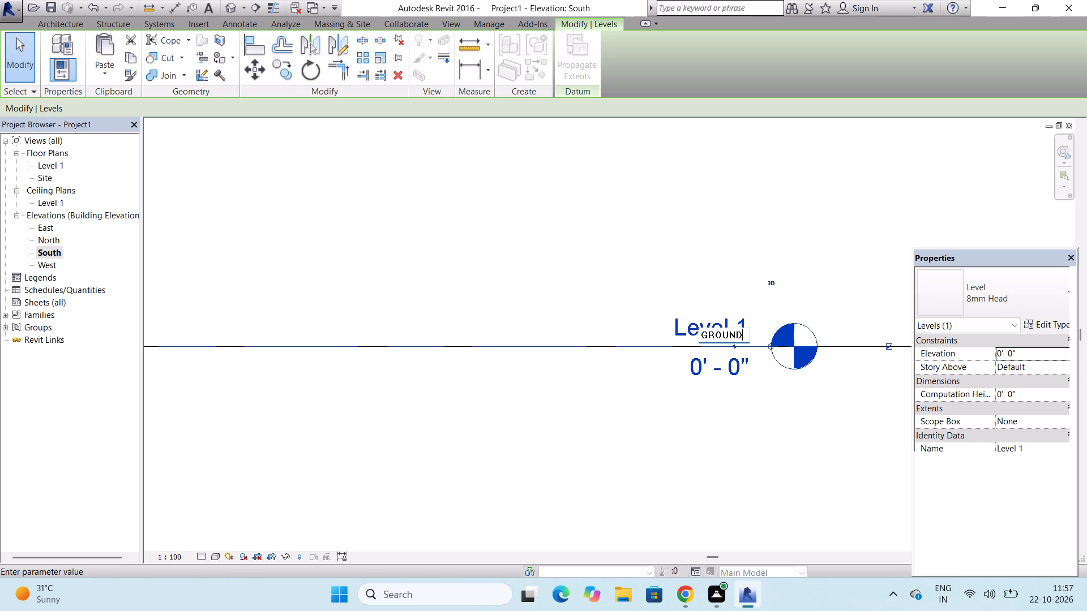
left_click(694, 200)
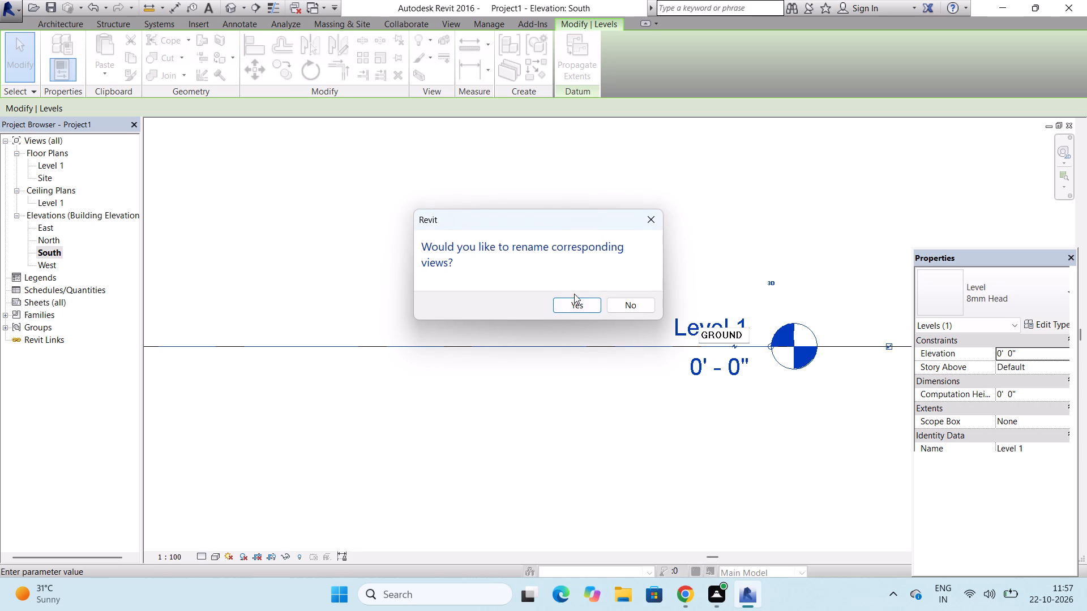
left_click(574, 306)
Add an elbow to the GROUND level line so its head sits below the line.
scroll(684, 343, "up", 2)
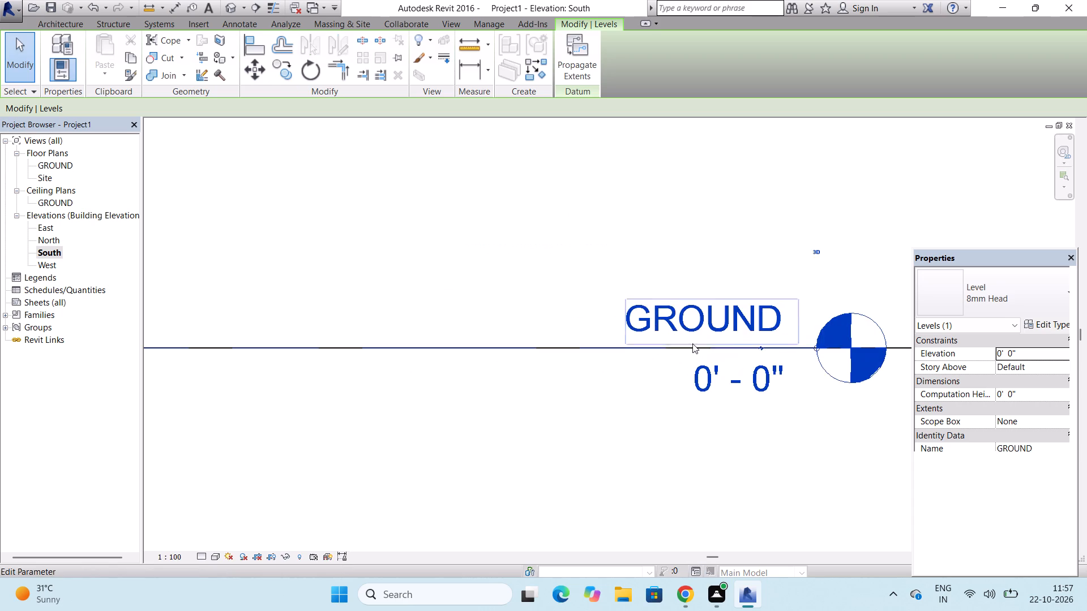
scroll(692, 343, "up", 2)
left_click(765, 344)
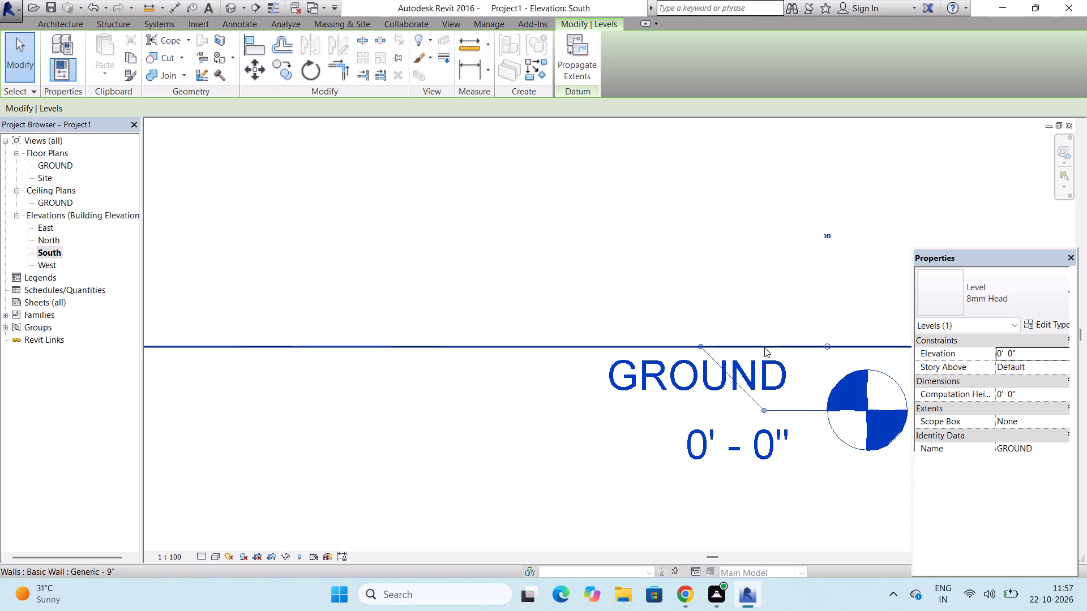
scroll(763, 356, "down", 16)
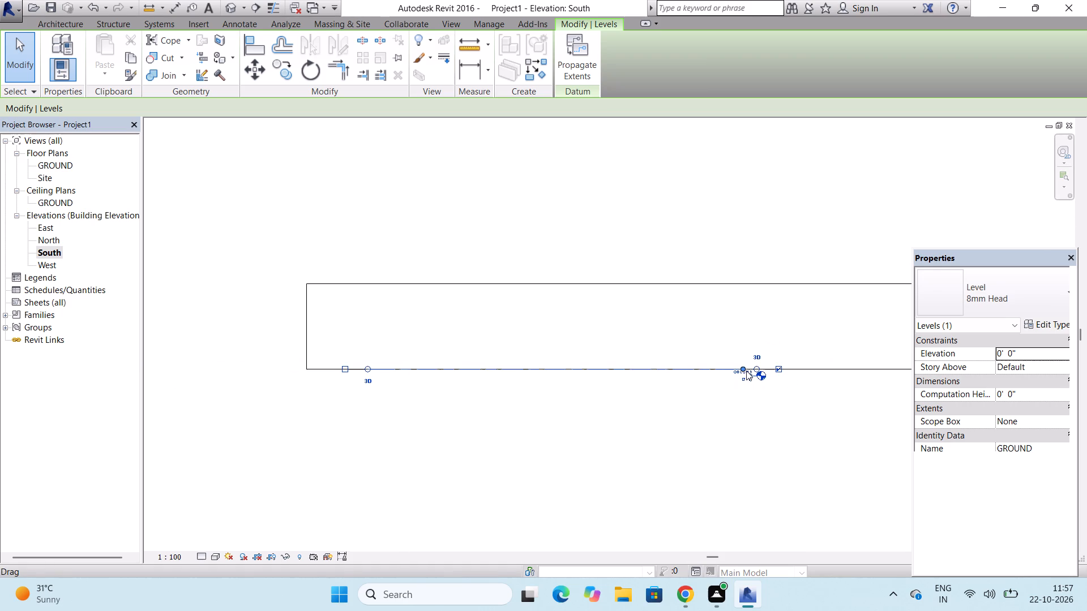
key("Escape")
key("Escape")
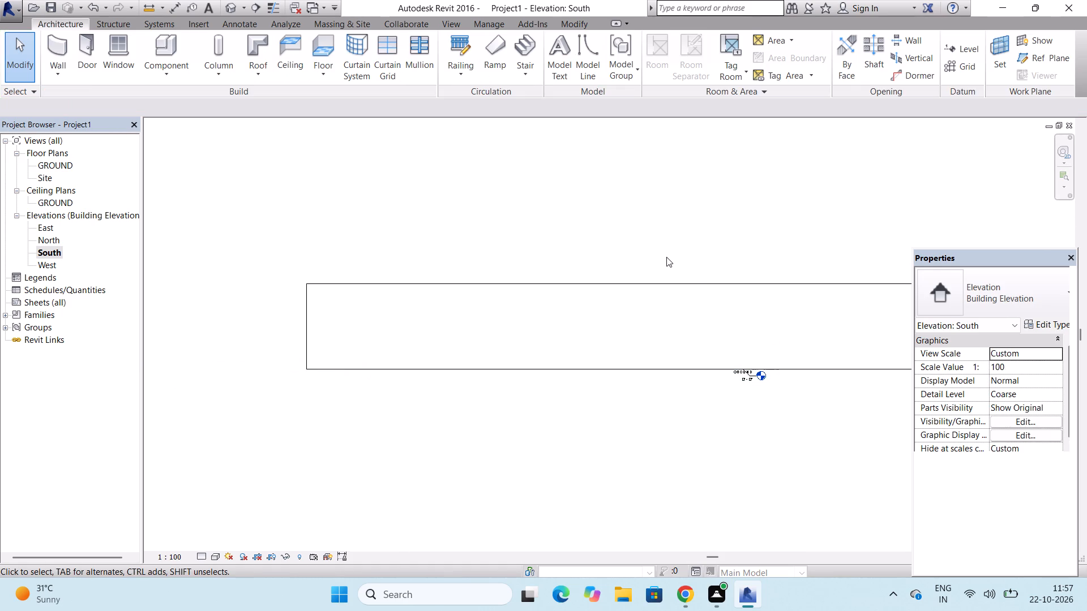
Add four levels above GROUND in the South elevation by picking lines at a 10' offset, each based on the one below.
left_click(962, 49)
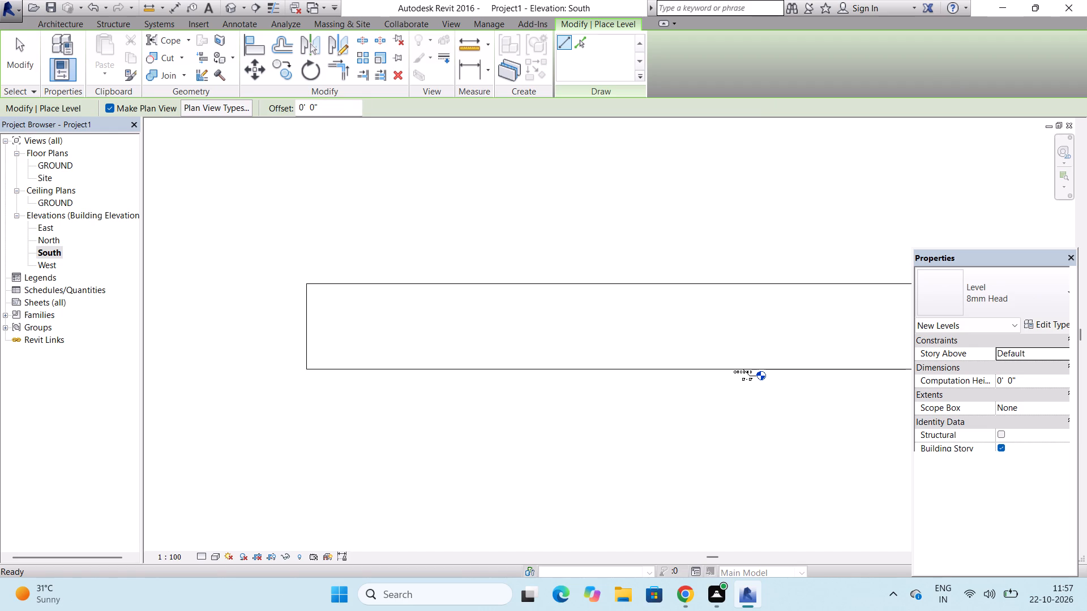
left_click(302, 102)
key("BackSpace")
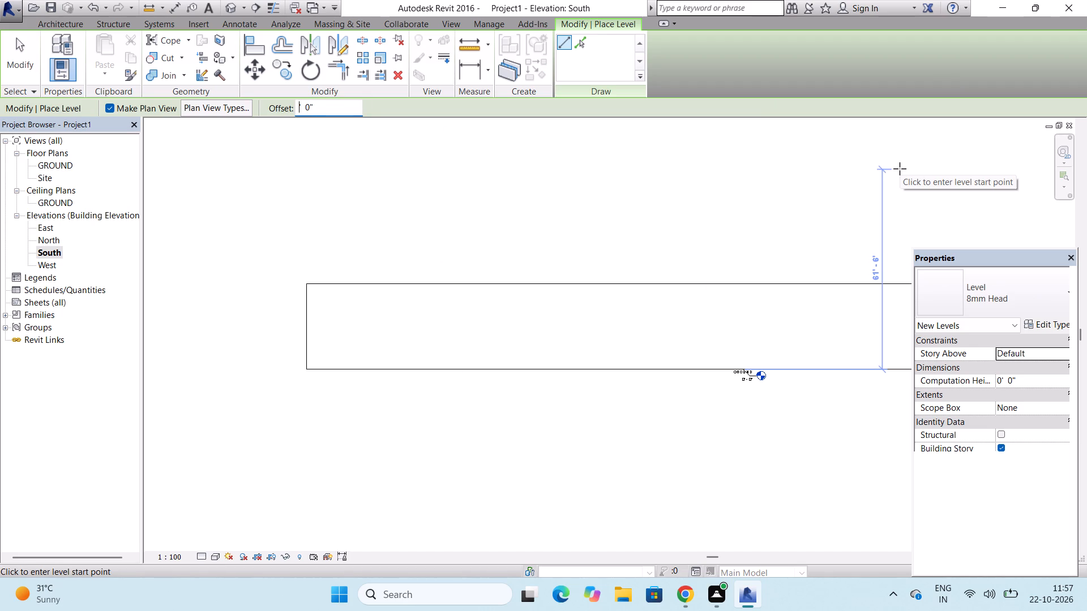
type("10")
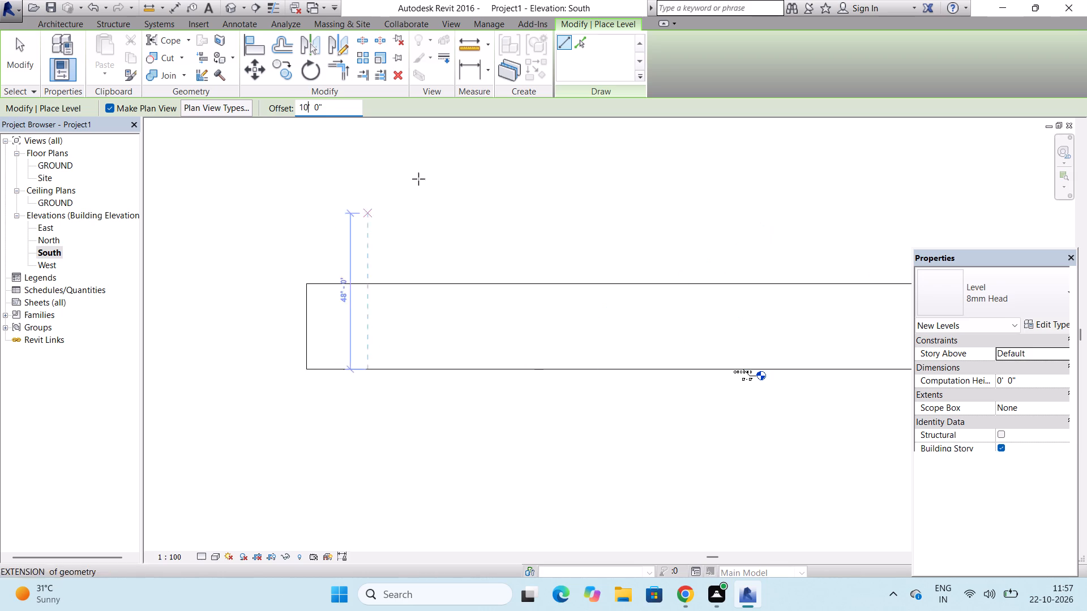
left_click(579, 39)
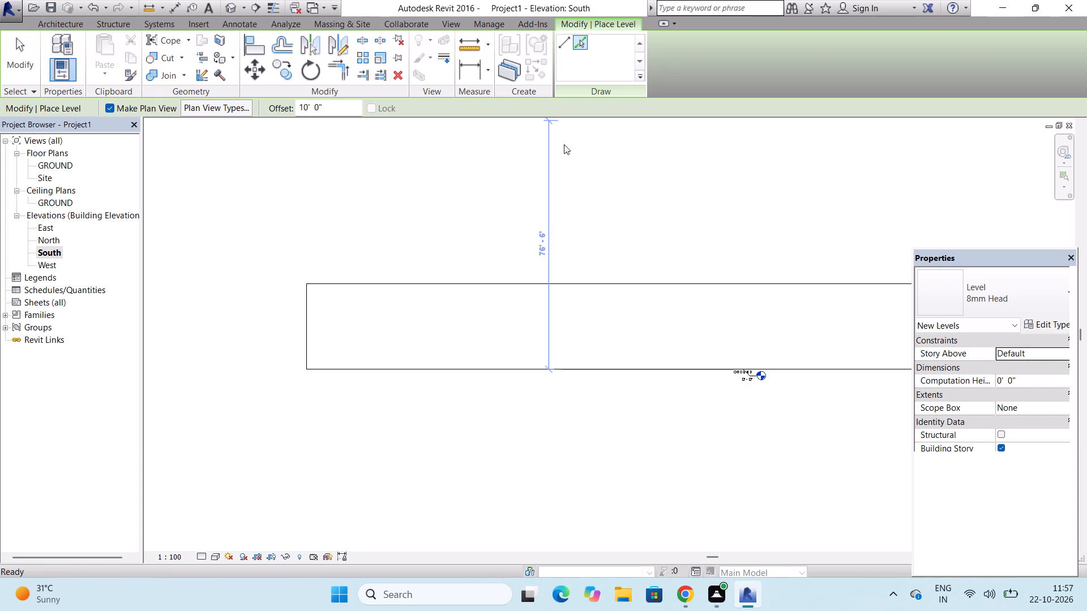
left_click(503, 368)
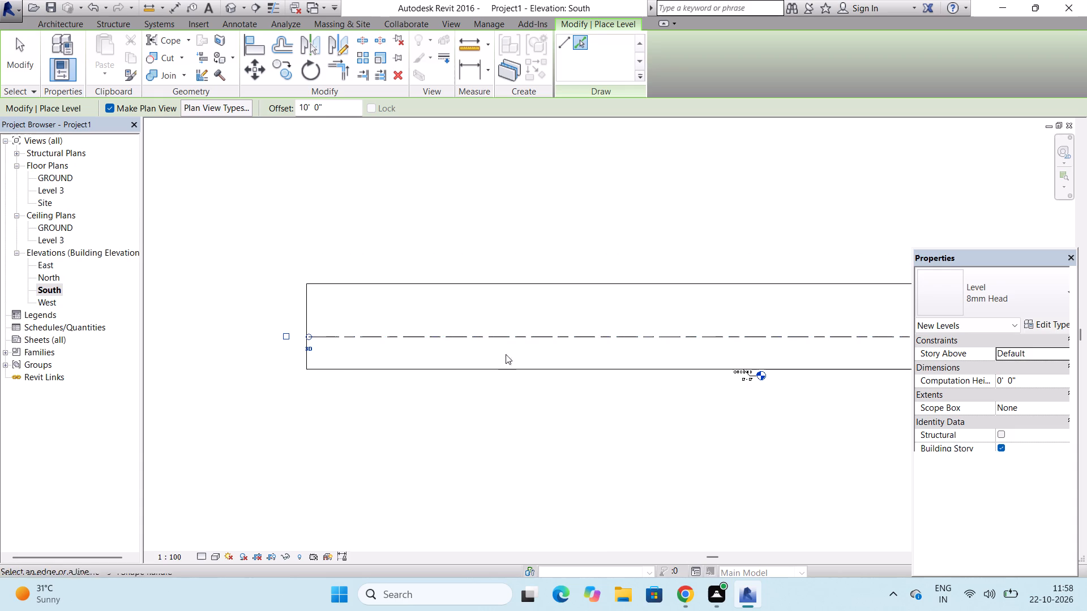
left_click(506, 336)
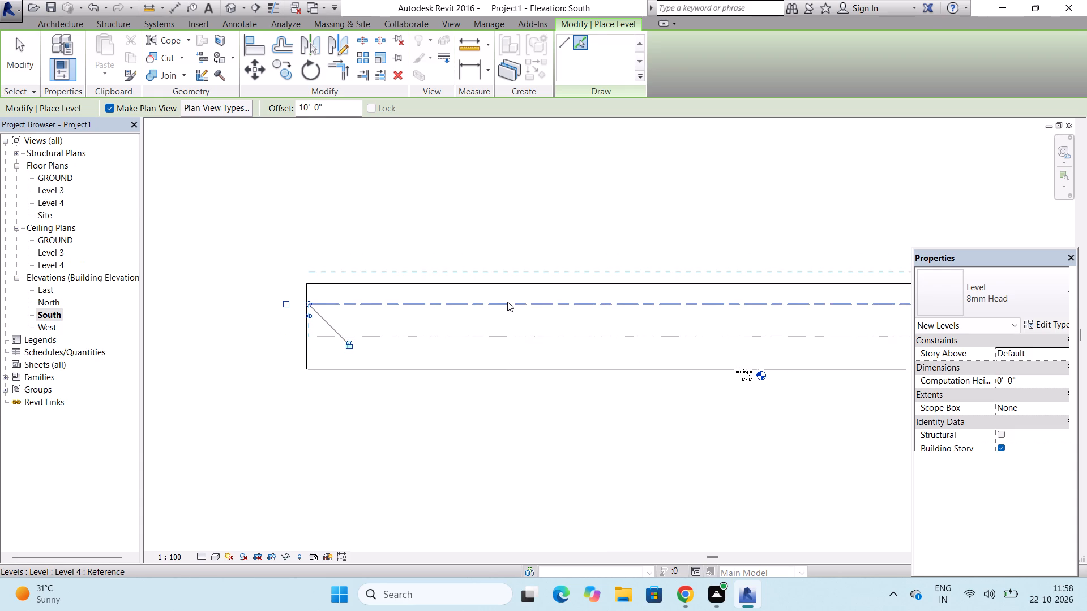
left_click(507, 302)
left_click(508, 269)
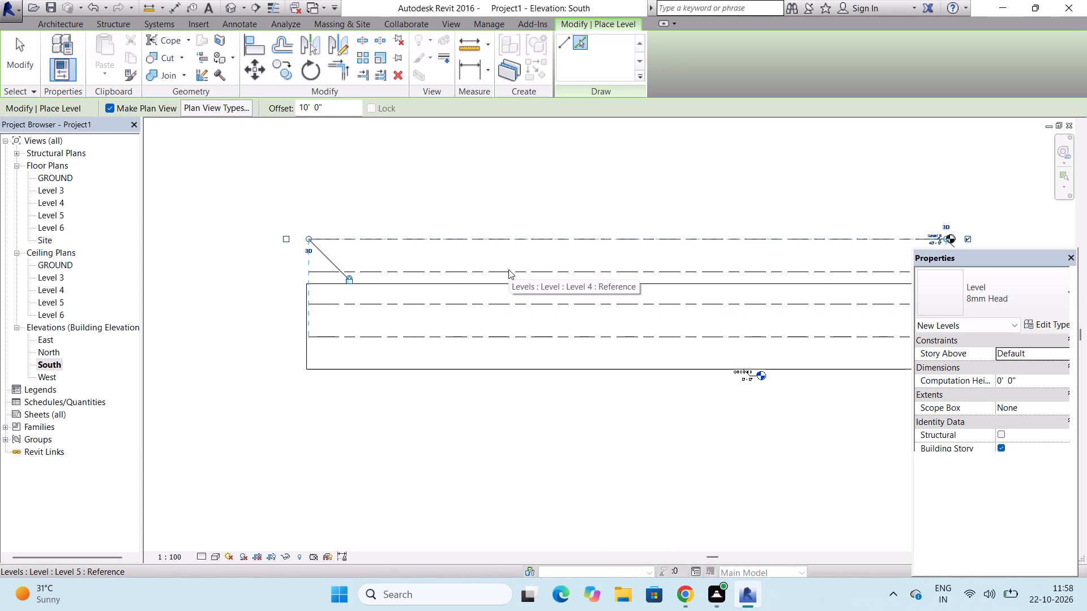
Add a fifth level above GROUND by picking the topmost level line at a 10' offset, and finish placing levels.
scroll(400, 246, "down", 3)
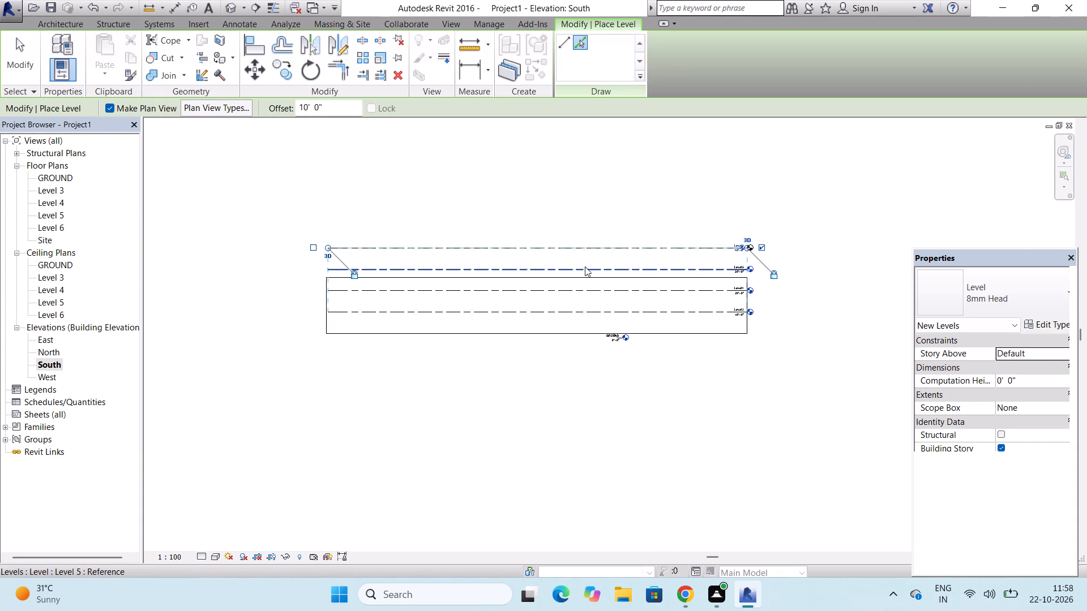
scroll(690, 266, "up", 4)
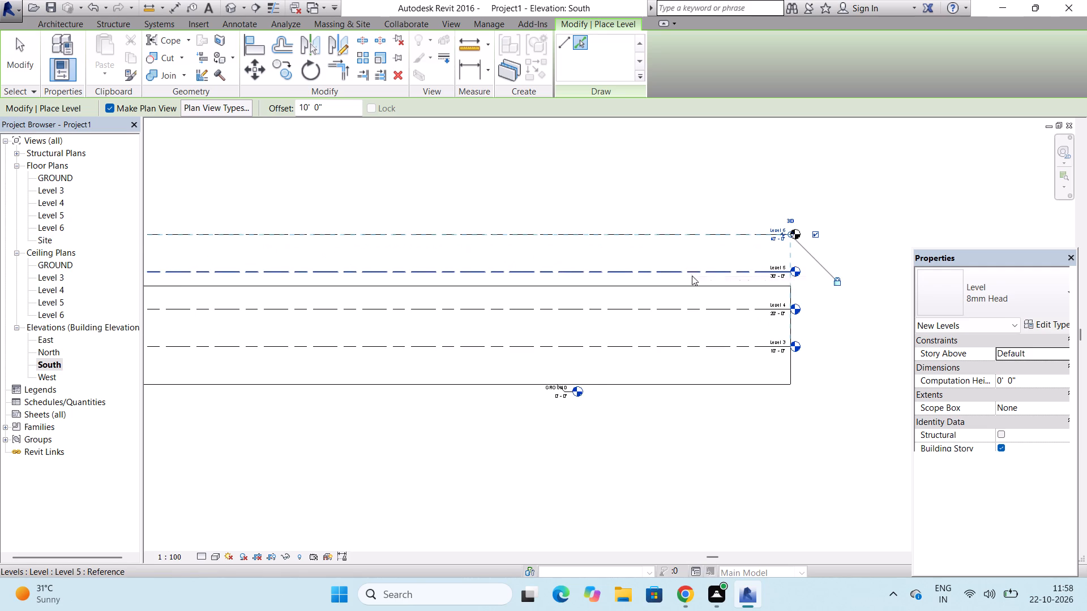
scroll(692, 278, "down", 3)
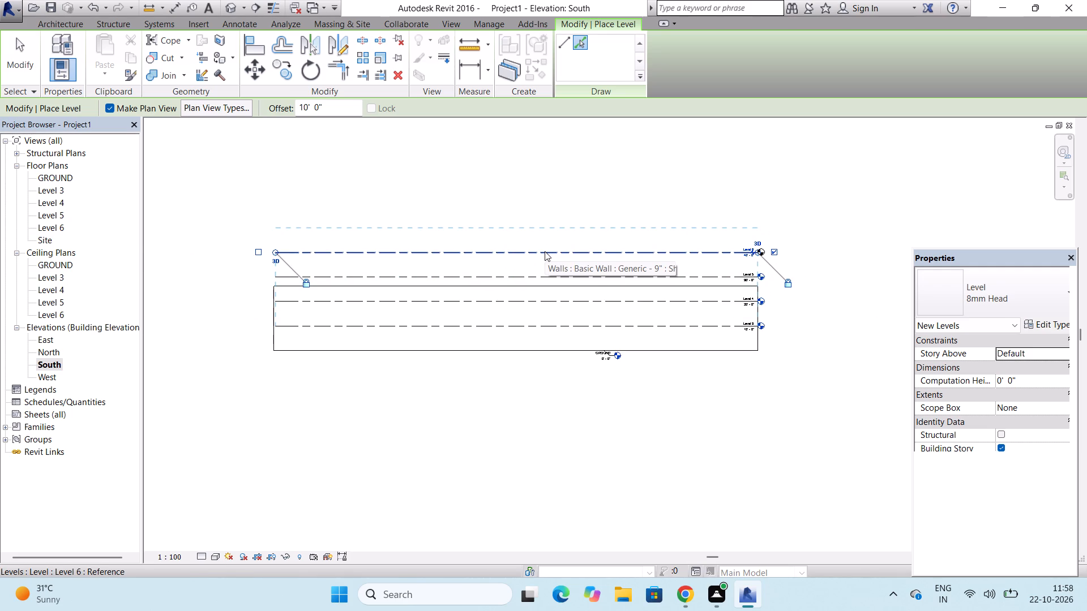
left_click(545, 251)
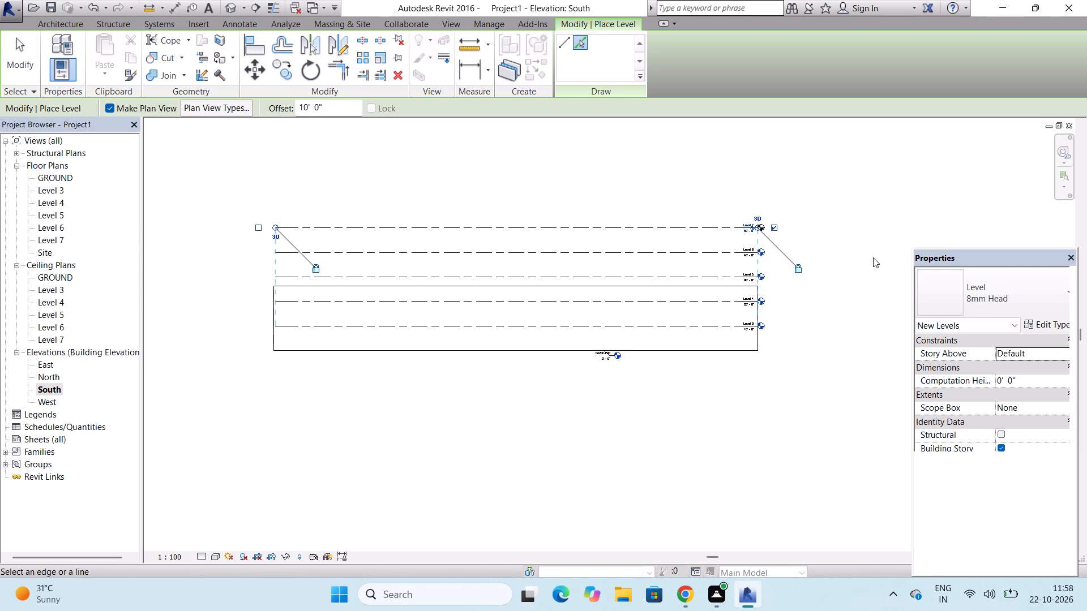
key("Escape")
key("Escape")
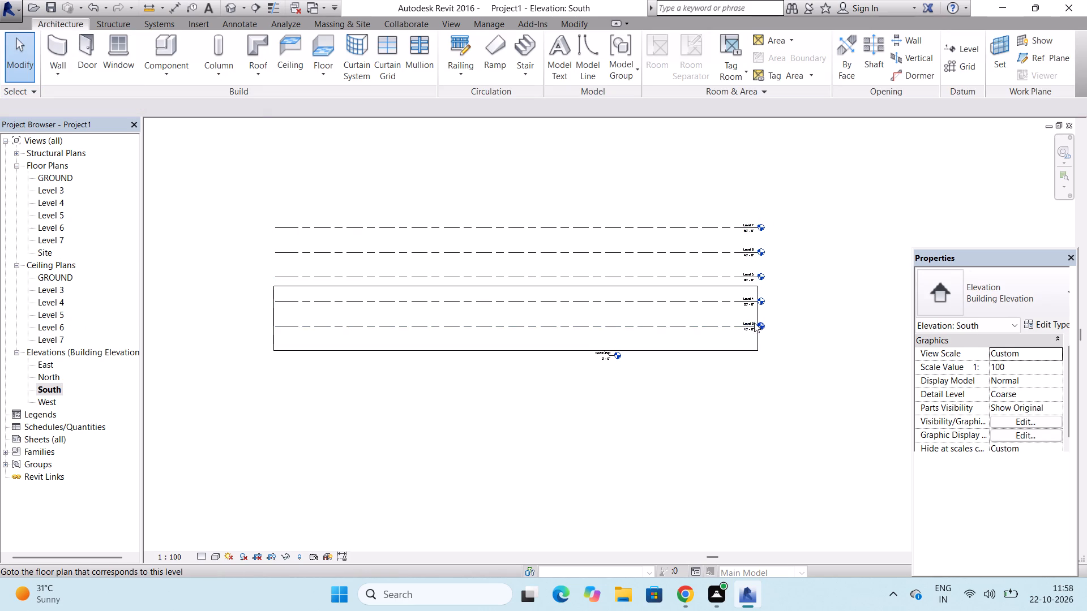
Rename the Level 3 level as Level 1, dismissing the licence notice and renaming its corresponding views too.
scroll(754, 322, "up", 13)
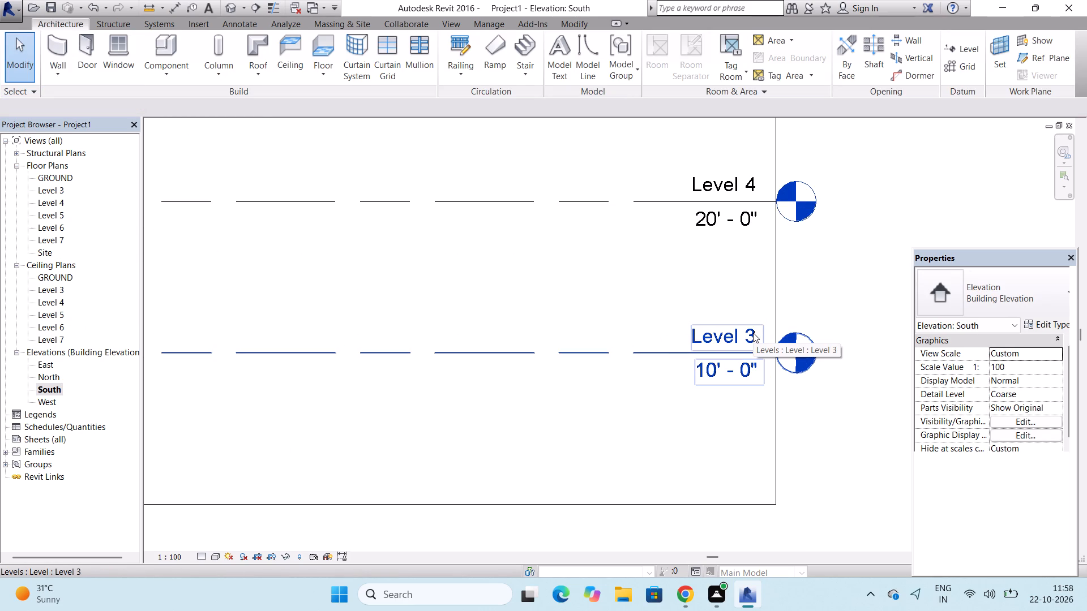
left_click(753, 333)
left_click(753, 333)
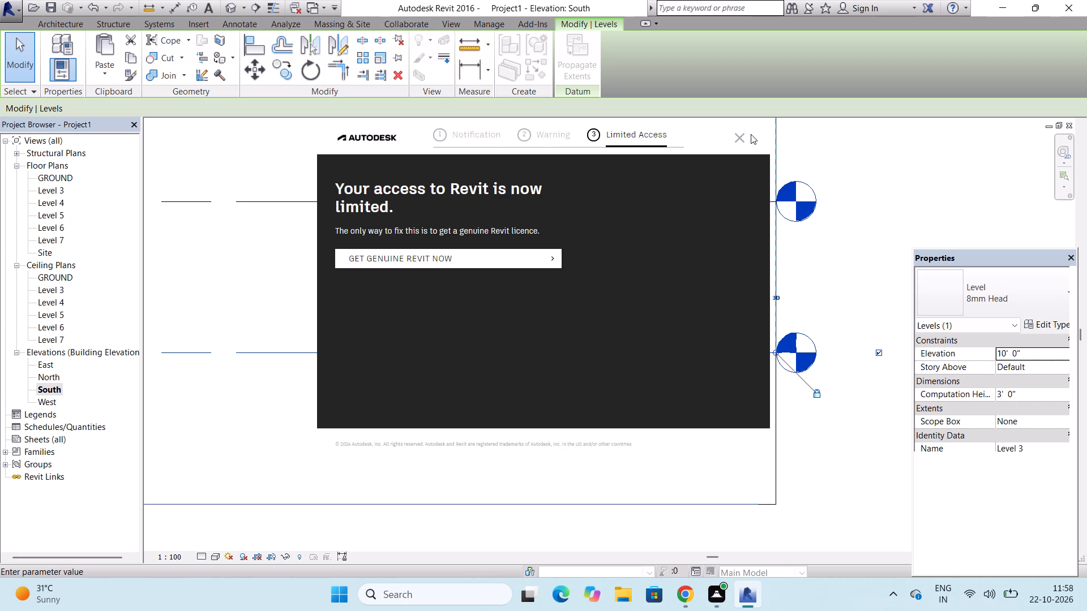
left_click(742, 136)
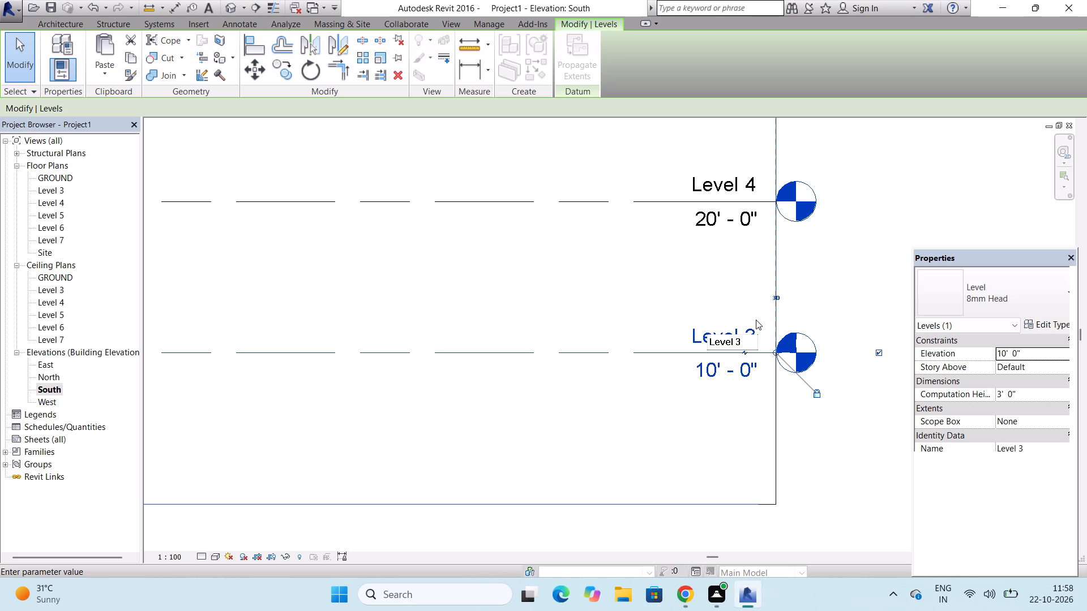
left_click(741, 340)
key("BackSpace")
key("1")
left_click(711, 284)
left_click(568, 300)
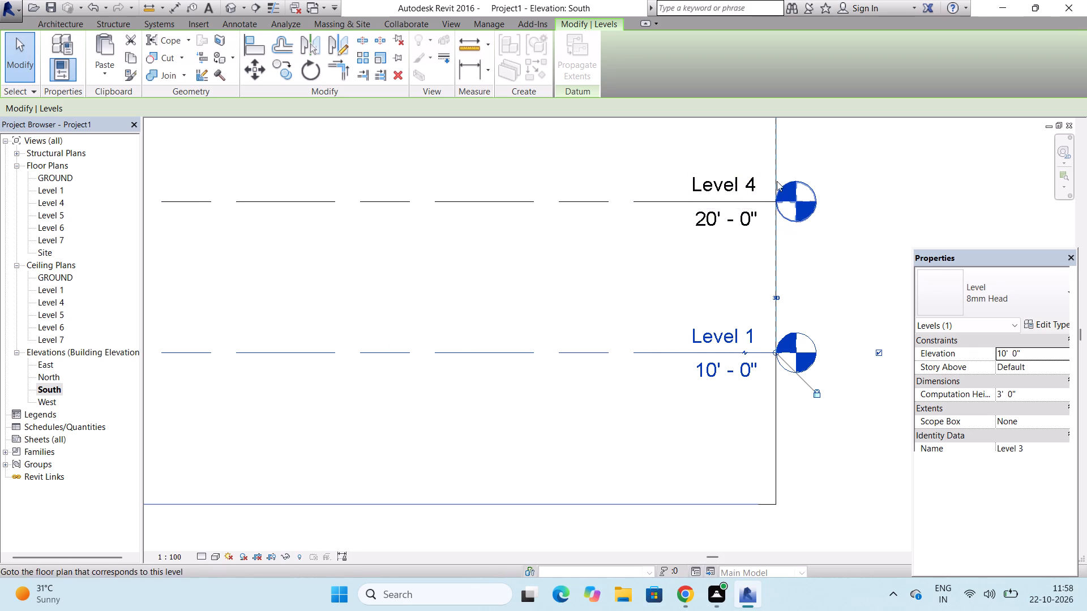
Rename the Level 4 level as Level 2, renaming its corresponding views too.
double_click(751, 187)
left_click(749, 193)
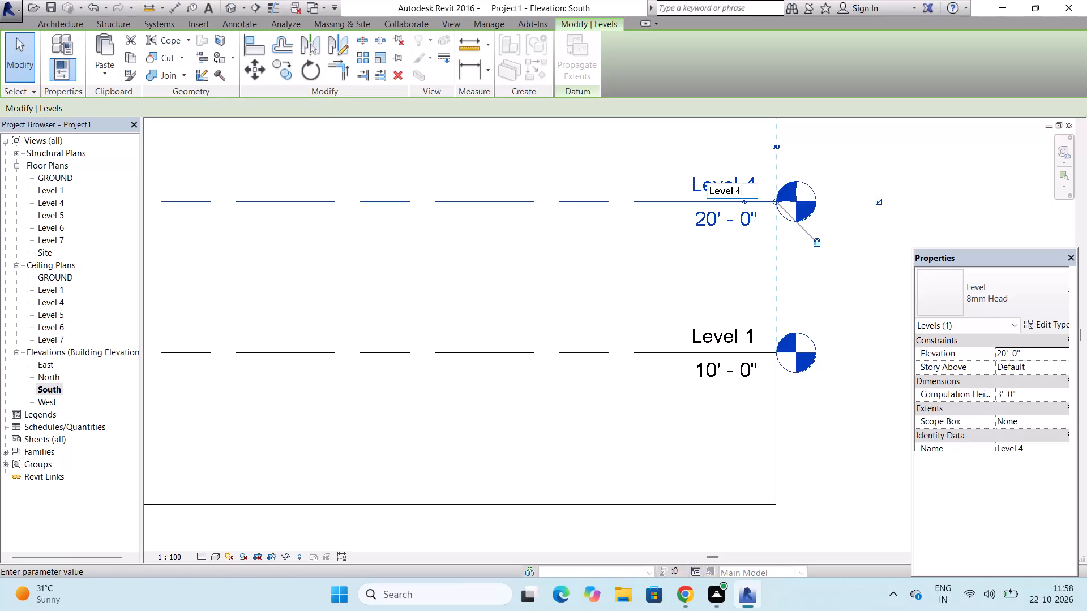
key("BackSpace")
key("2")
left_click(575, 272)
left_click(589, 297)
Rename the Level 5 level as Level 3, renaming its corresponding views too.
scroll(589, 292, "down", 2)
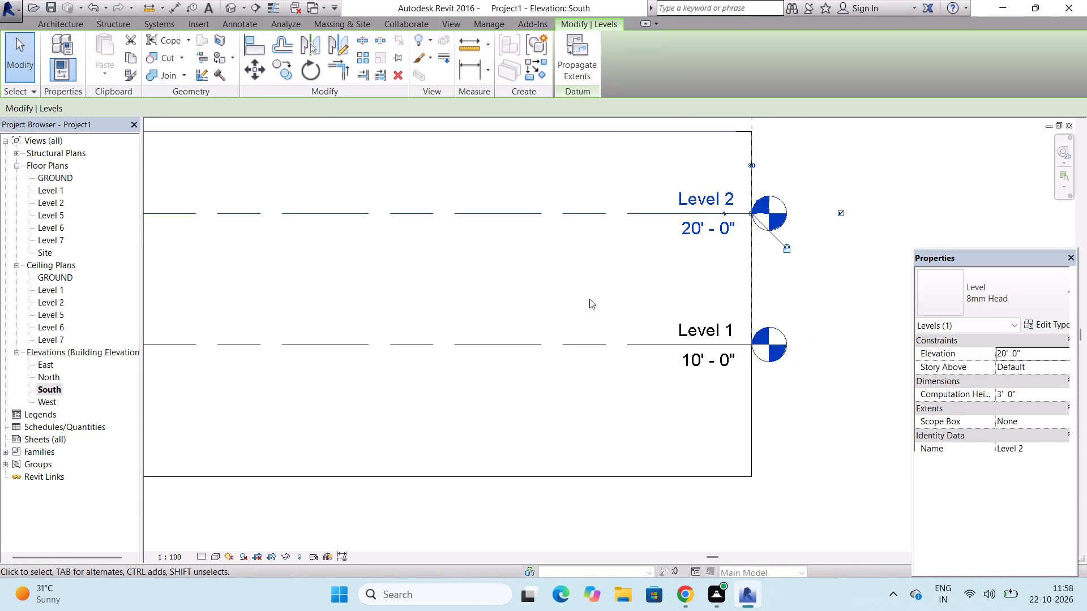
scroll(589, 309, "down", 4)
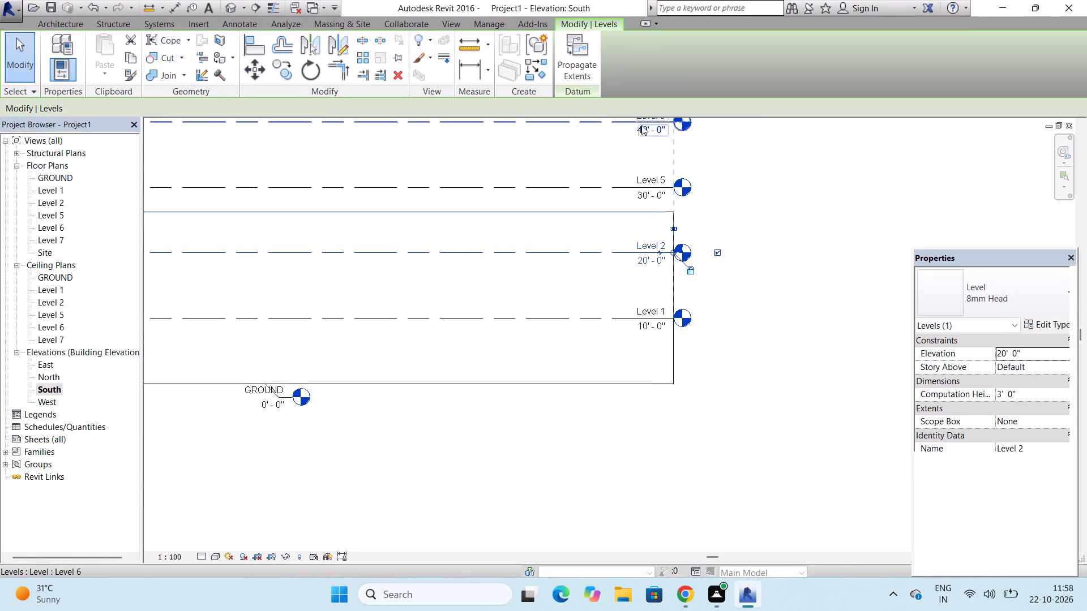
scroll(641, 125, "up", 5)
double_click(680, 219)
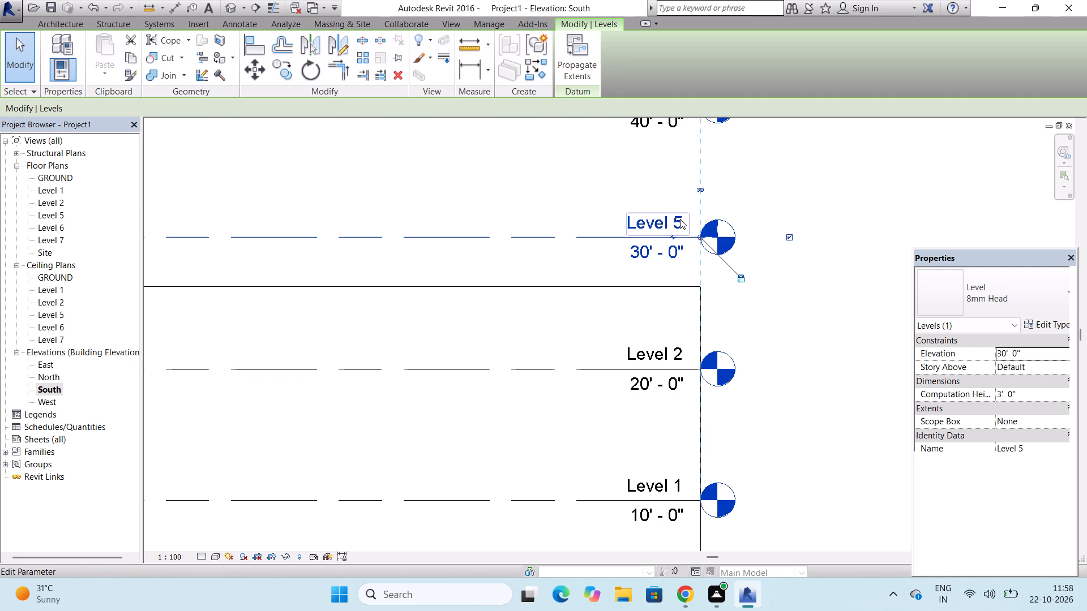
left_click(677, 226)
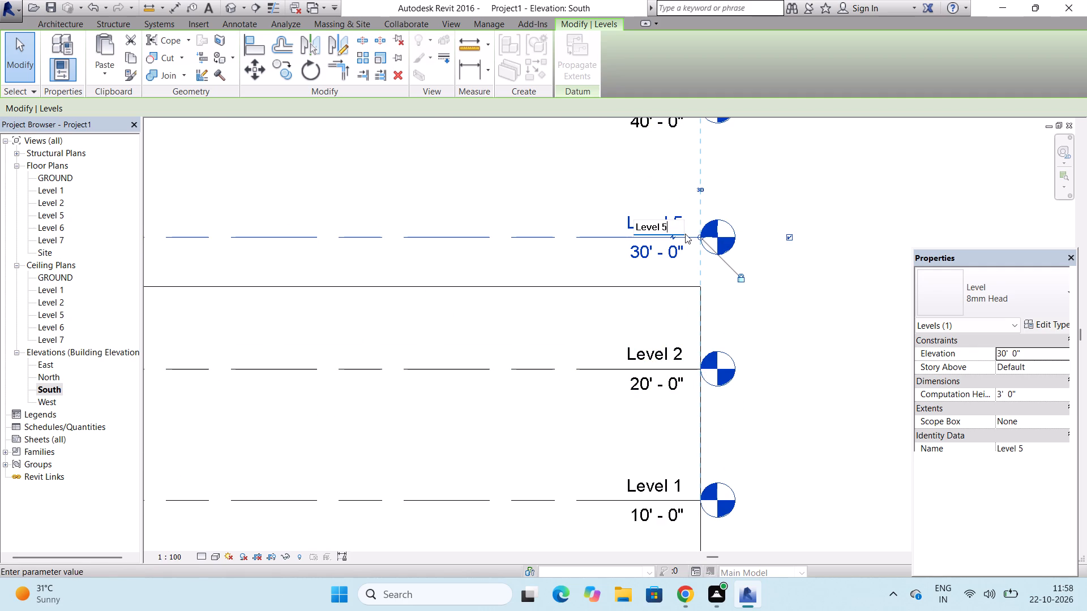
key("BackSpace")
key("3")
right_click(481, 325)
left_click(447, 278)
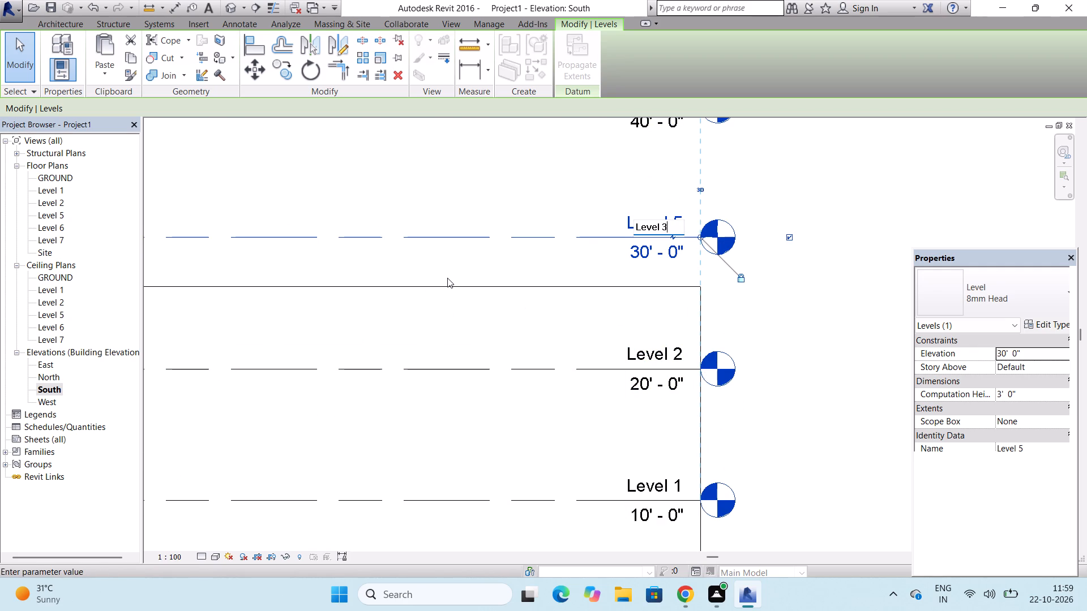
left_click(447, 278)
left_click(580, 304)
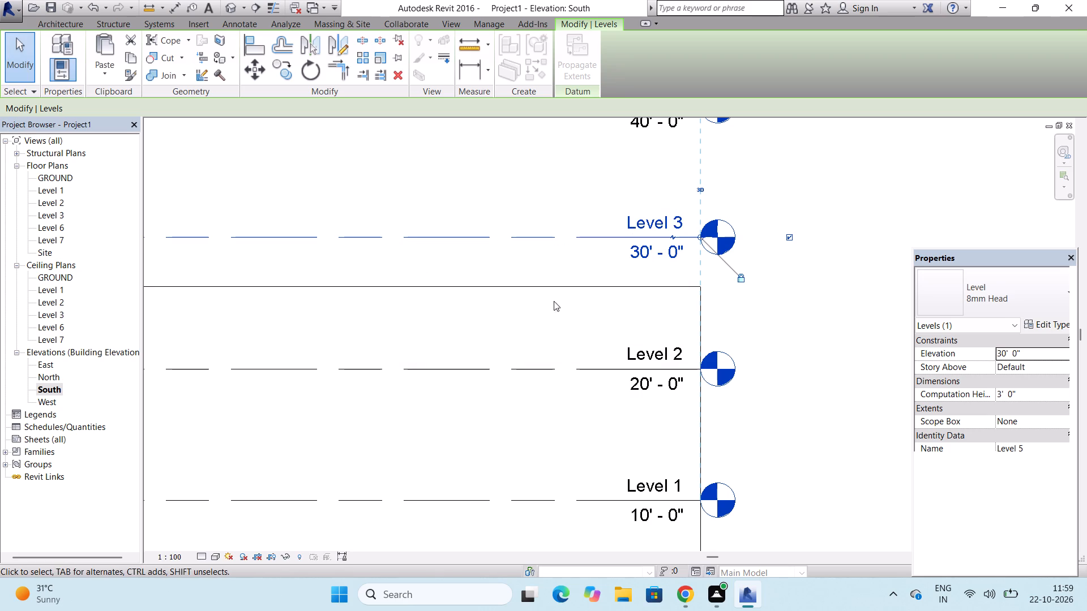
Rename the Level 6 level as Level 4, renaming its corresponding views too.
scroll(545, 303, "down", 5)
scroll(607, 187, "up", 3)
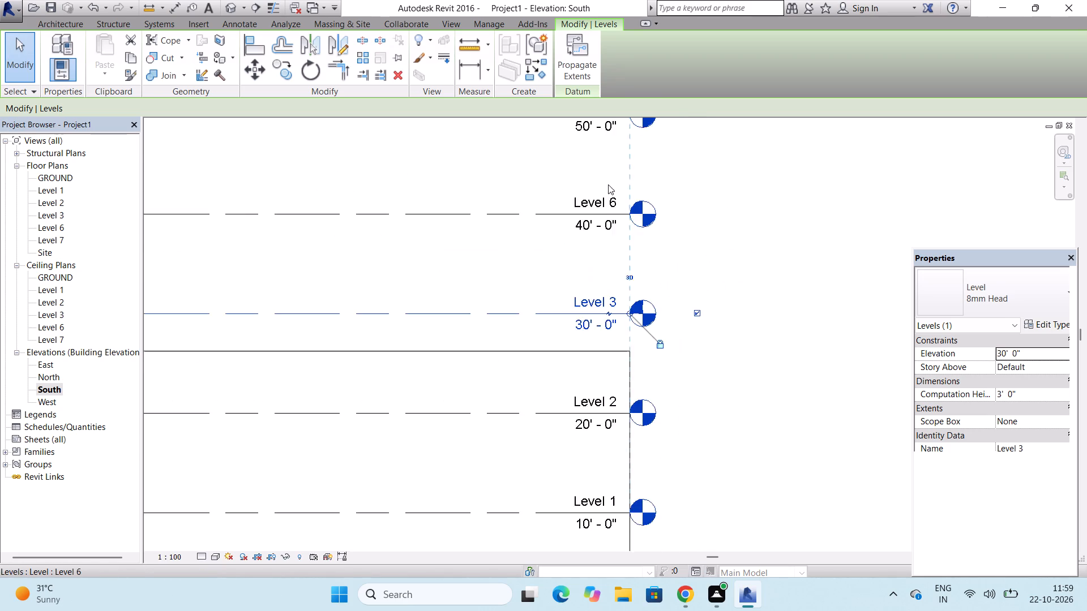
scroll(608, 184, "up", 3)
left_click(620, 217)
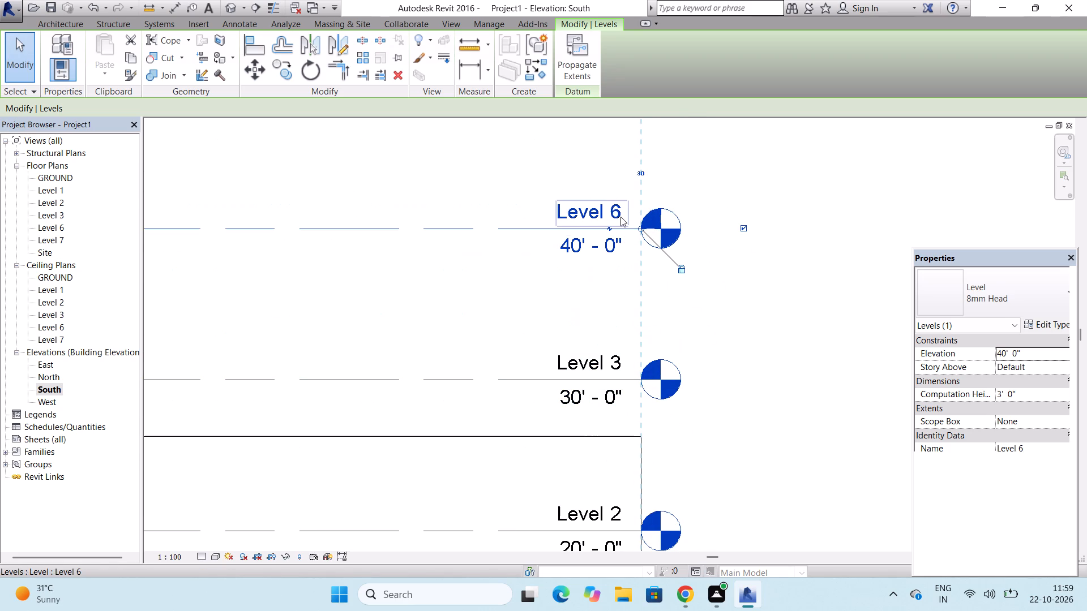
left_click(620, 217)
left_click(620, 217)
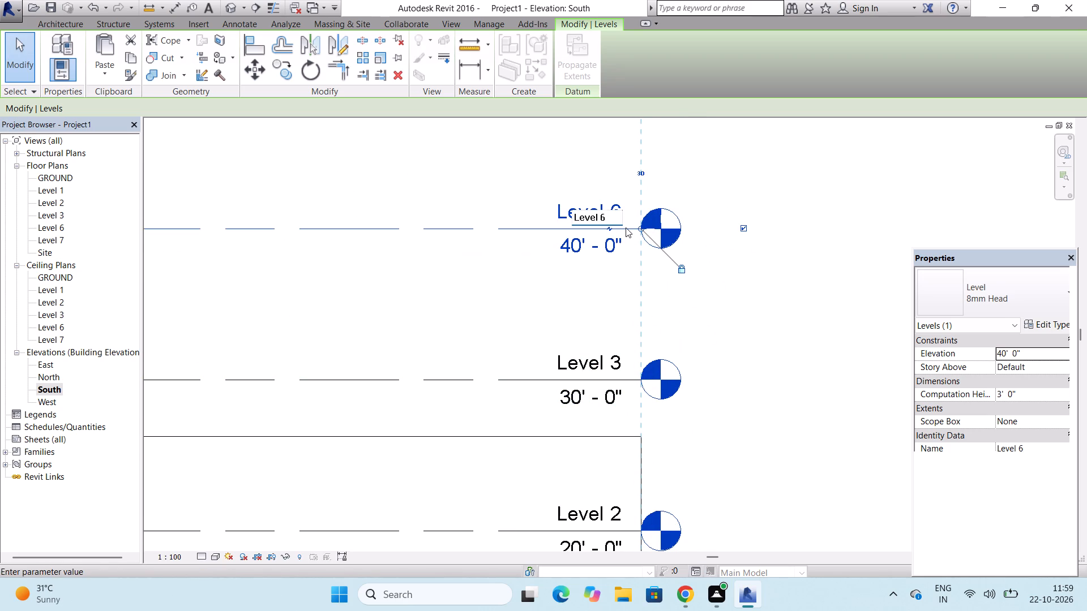
key("BackSpace")
key("4")
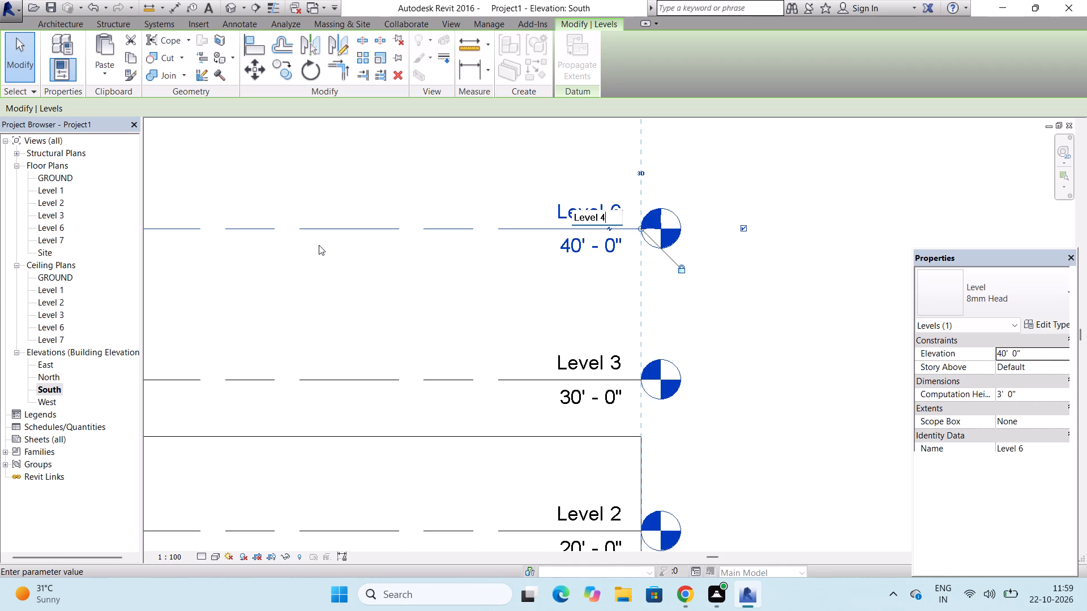
right_click(319, 245)
left_click(364, 214)
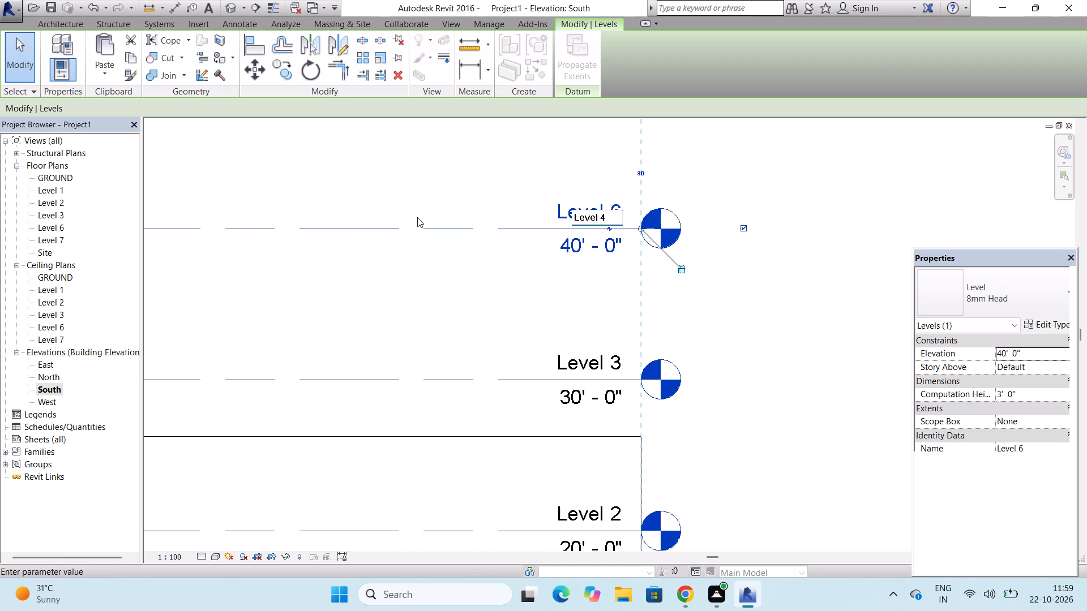
right_click(417, 217)
double_click(411, 188)
left_click(577, 299)
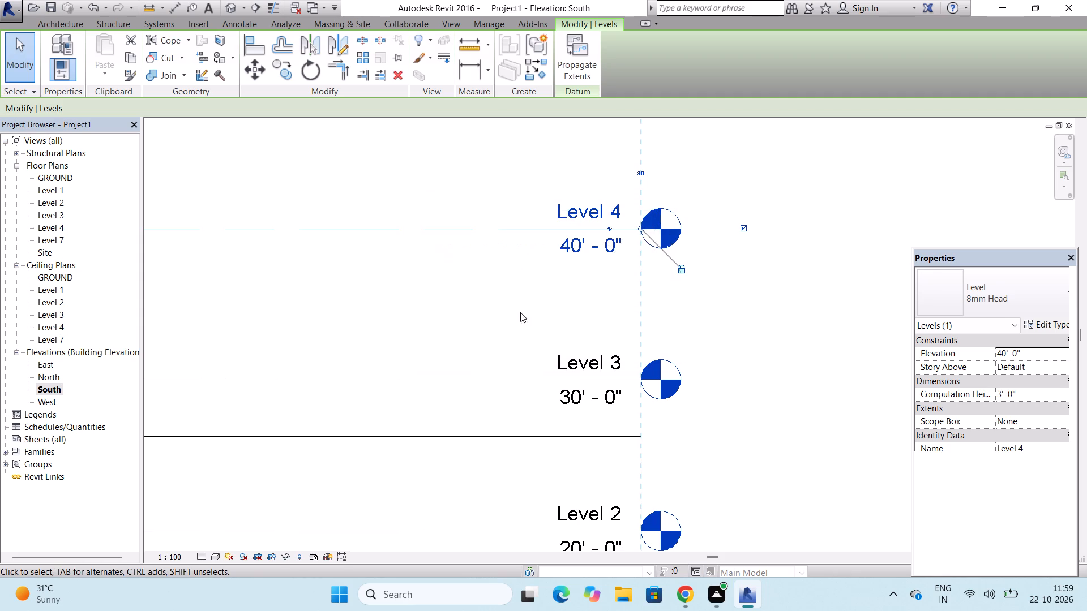
Rename the Level 7 level as Level 5, renaming its corresponding views too, and clear the selection.
scroll(450, 326, "down", 5)
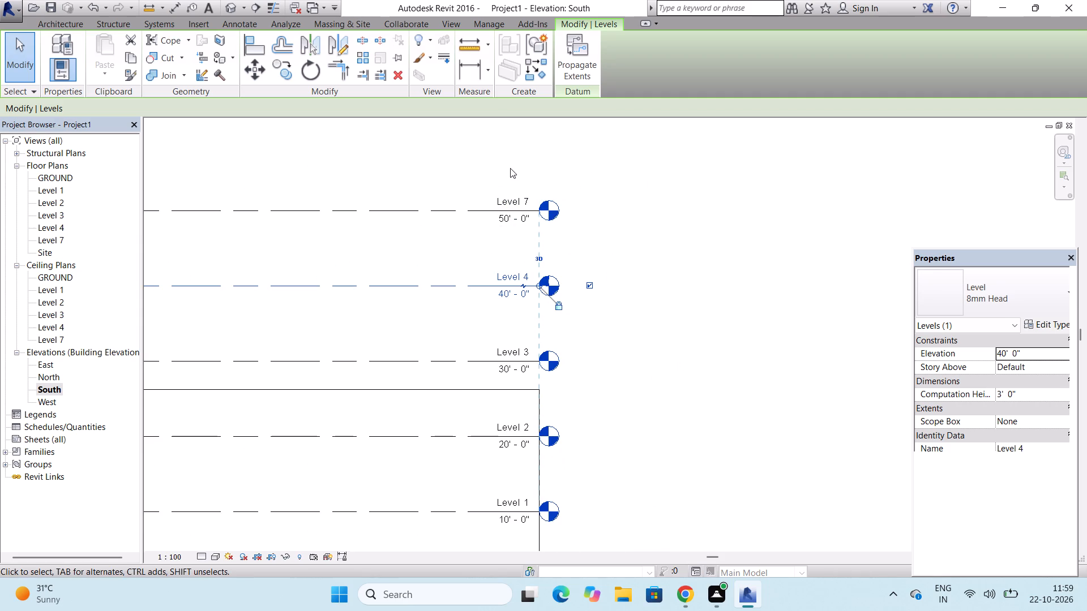
scroll(510, 168, "up", 1)
scroll(527, 214, "up", 2)
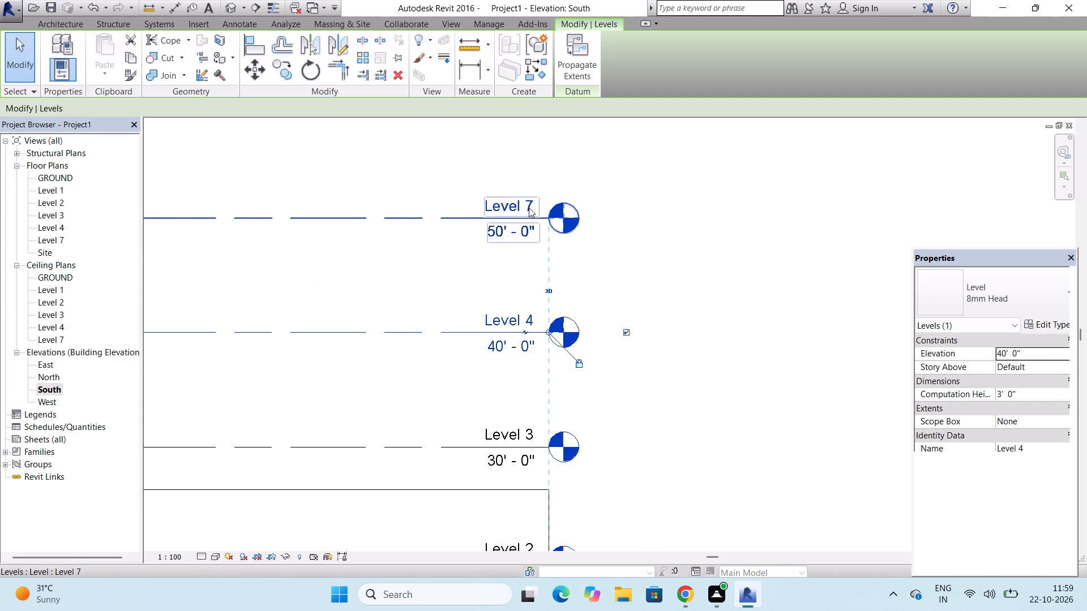
left_click(532, 206)
left_click(532, 206)
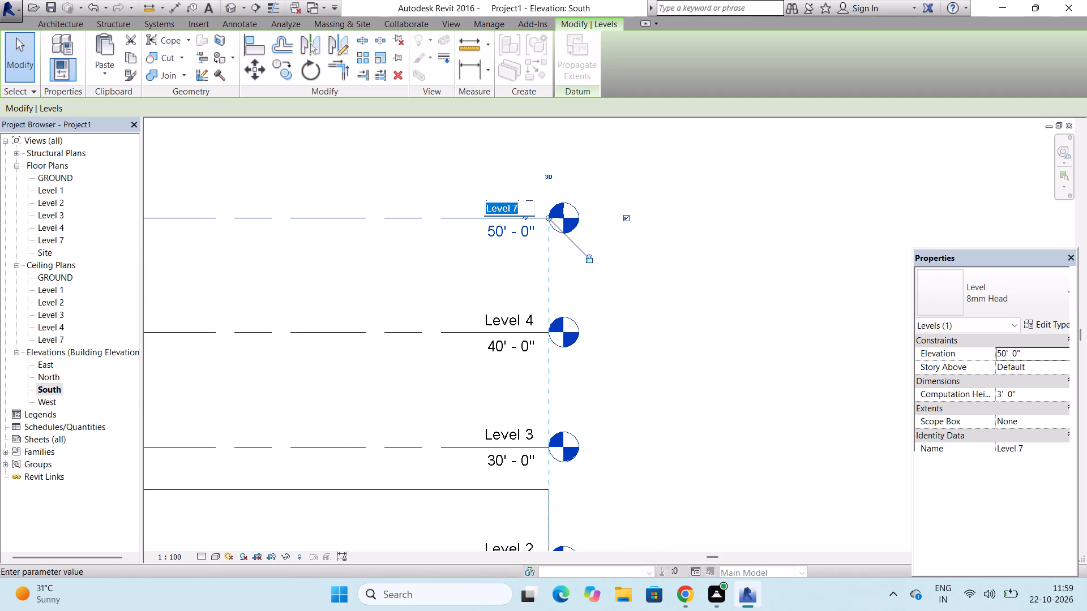
key("BackSpace")
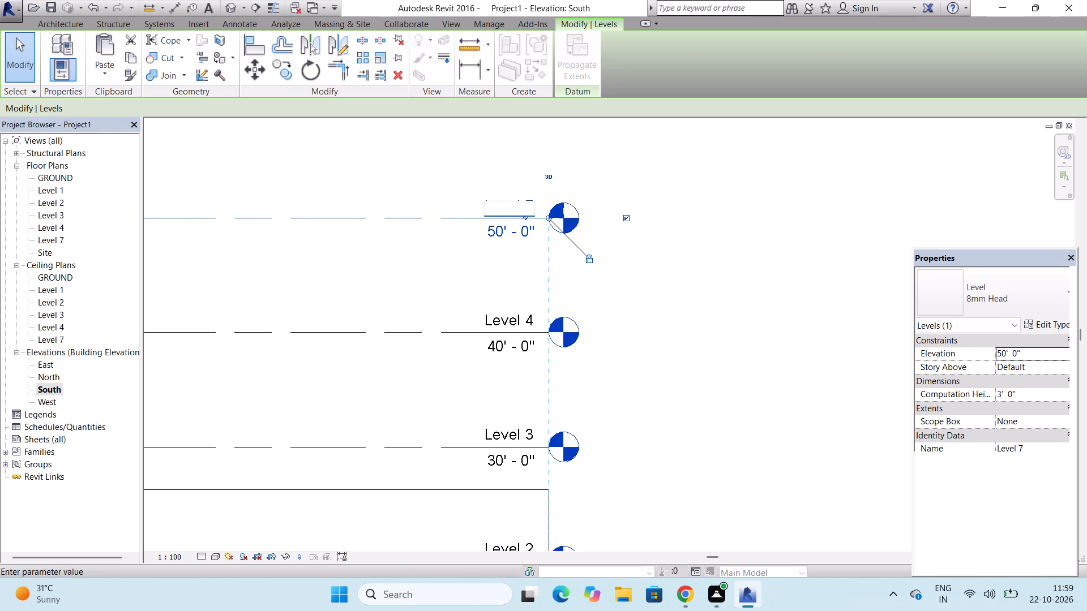
key("ctrl+z")
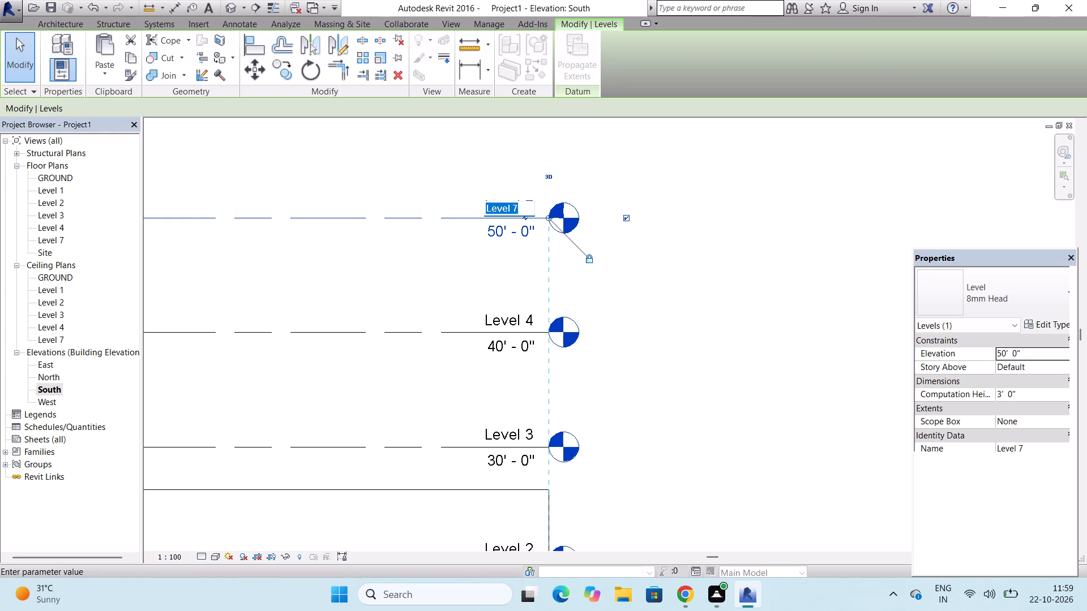
left_click(532, 206)
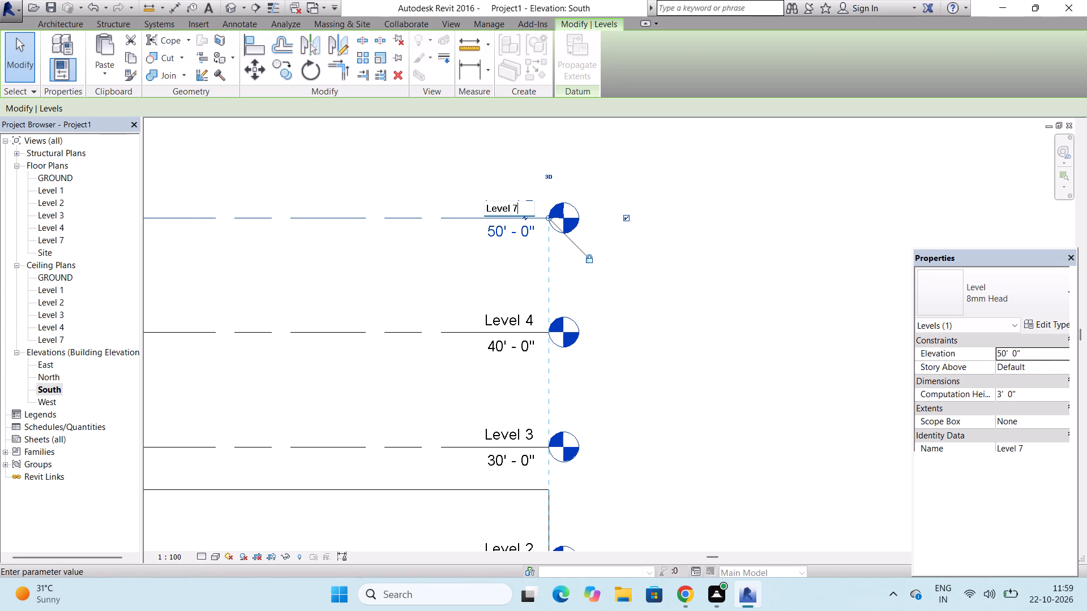
key("BackSpace")
key("5")
scroll(225, 238, "up", 1)
right_click(225, 238)
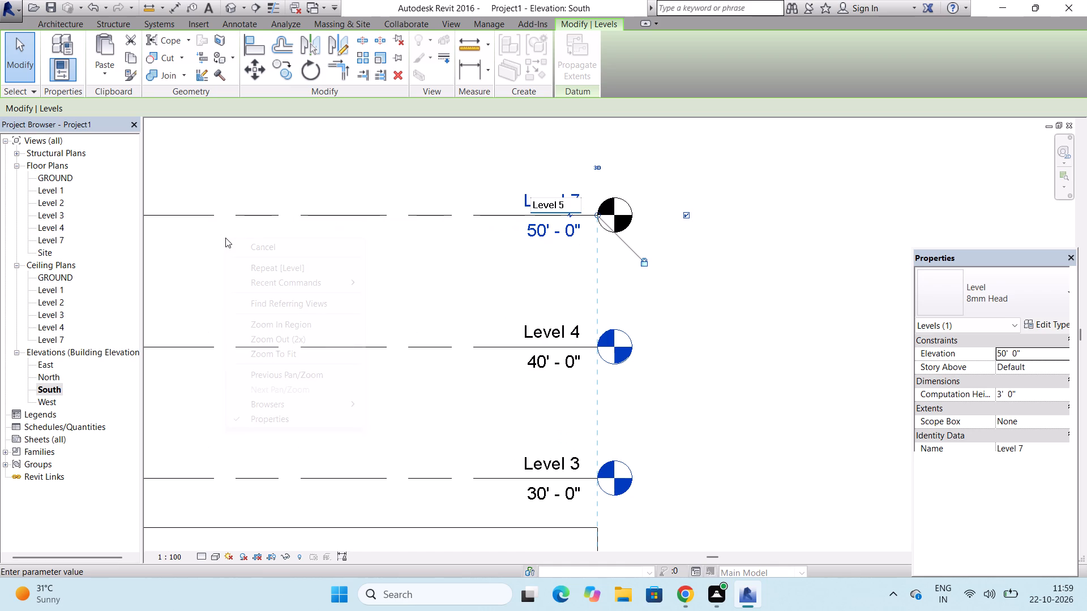
left_click(225, 238)
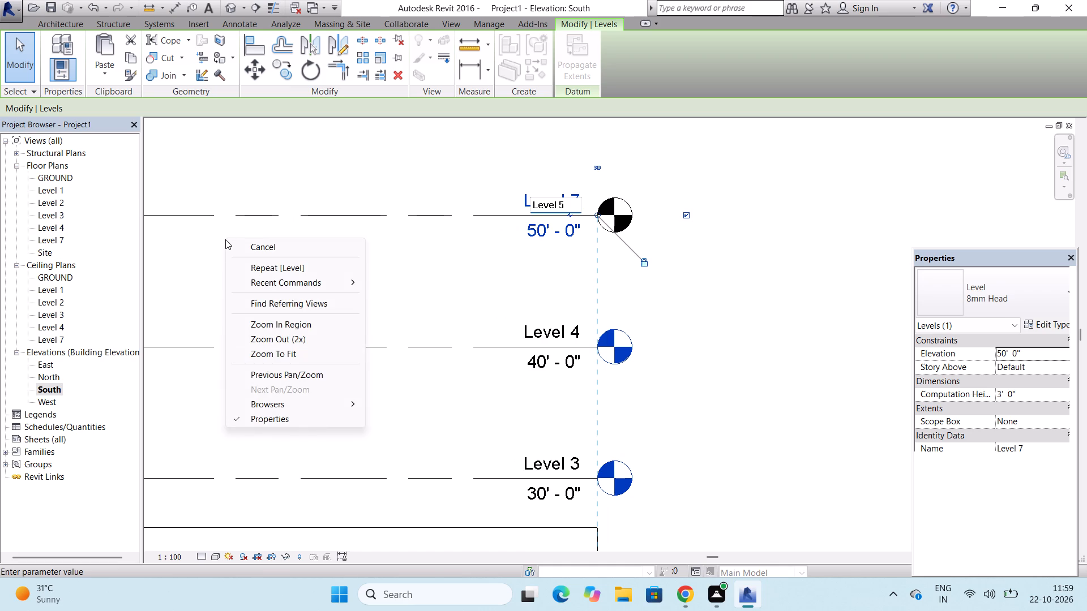
left_click(215, 257)
left_click(215, 257)
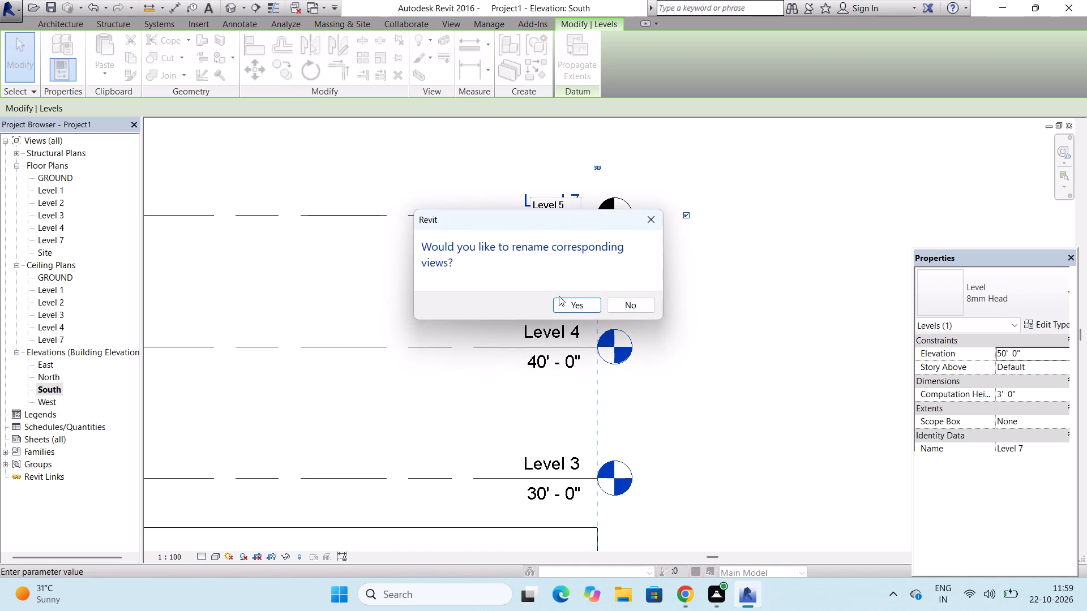
left_click(559, 296)
left_click(566, 306)
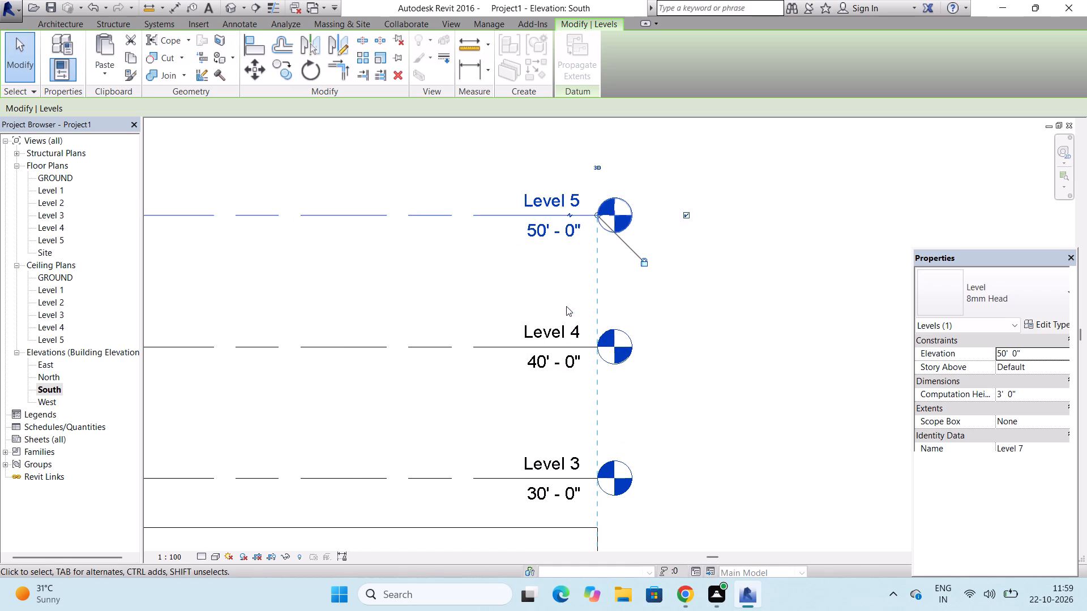
scroll(467, 183, "down", 4)
scroll(497, 227, "down", 5)
scroll(597, 258, "down", 2)
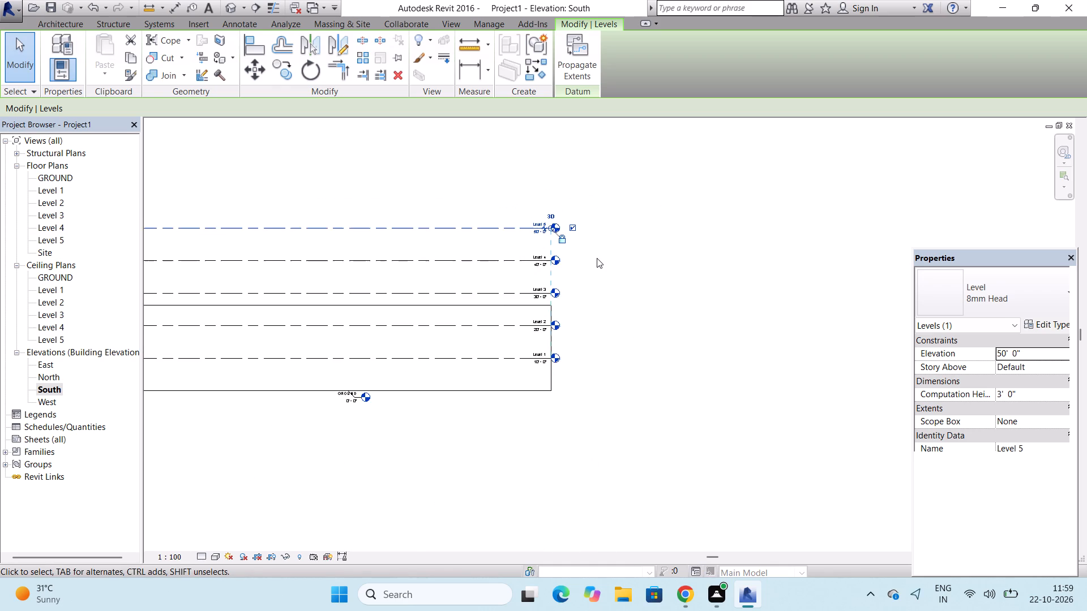
scroll(597, 258, "down", 4)
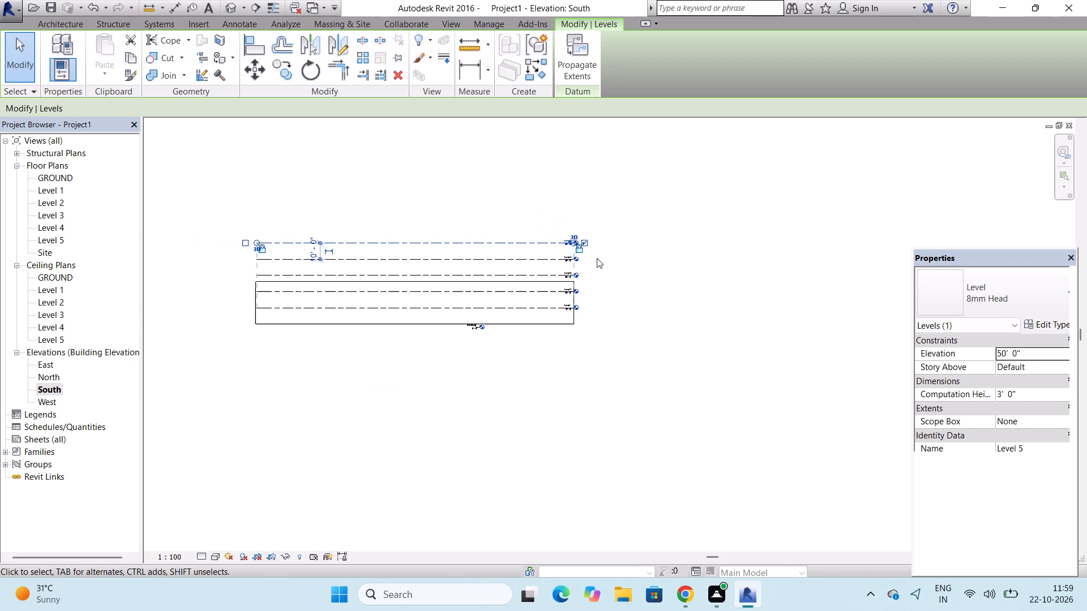
key("Escape")
key("Escape")
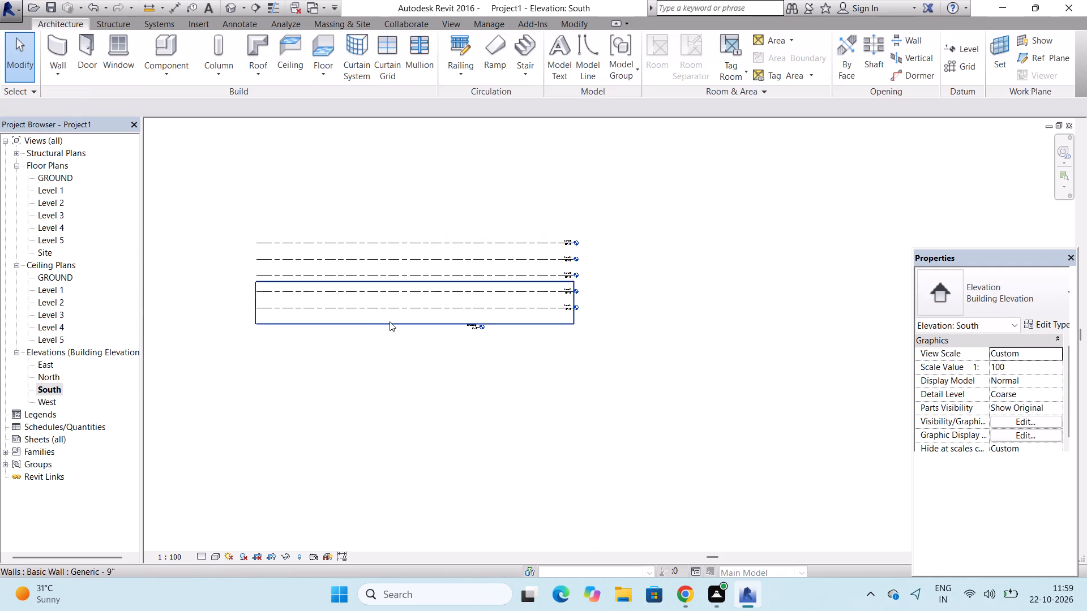
Dismiss the licence notice and lower the top of the full-length front wall to Level 1, making it 10' 0" high.
scroll(388, 316, "up", 3)
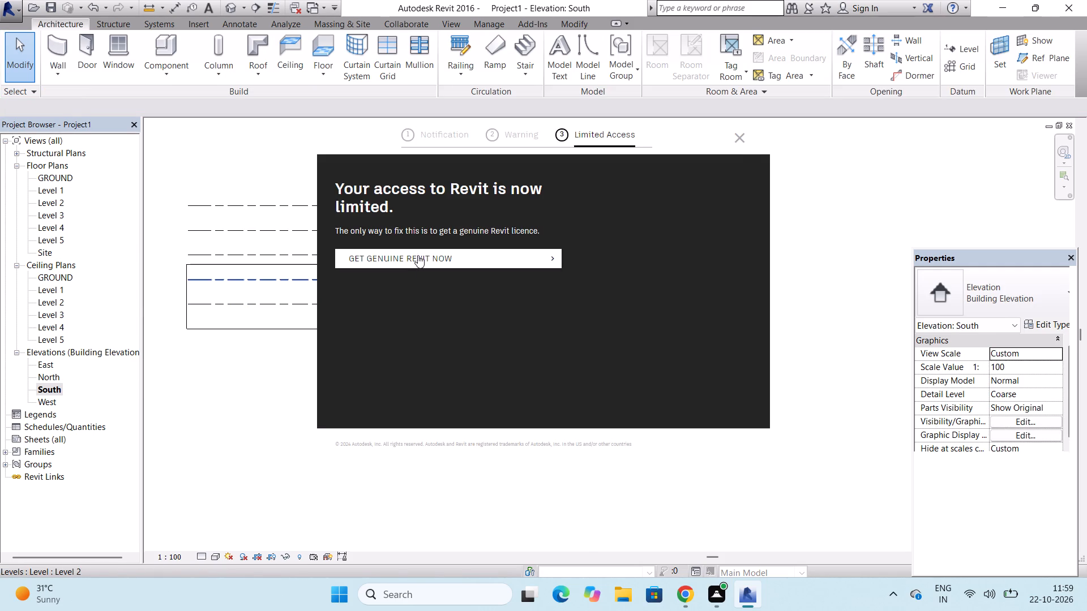
left_click(739, 137)
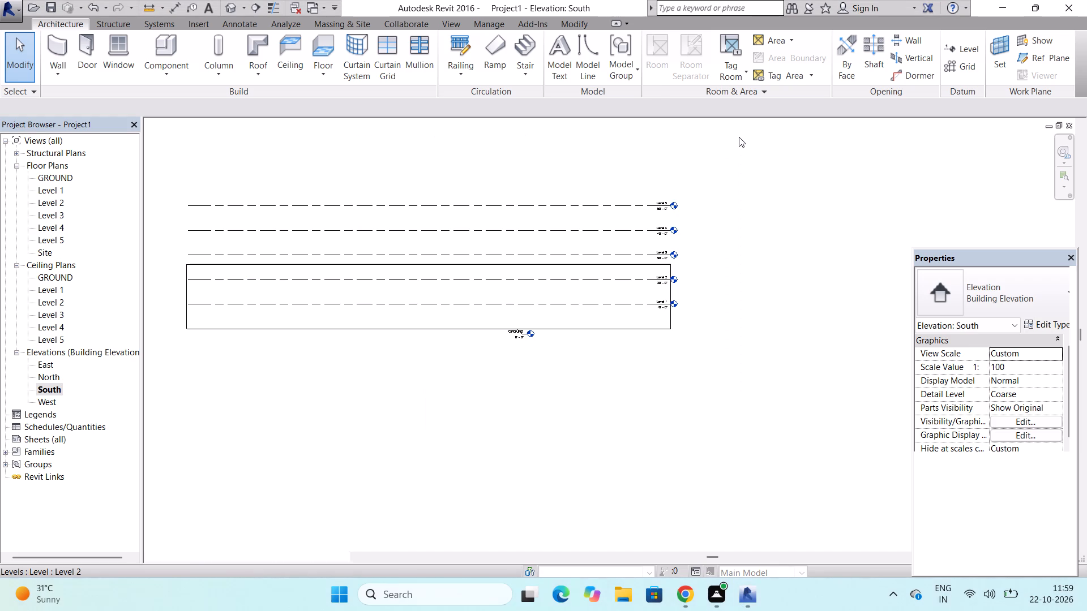
left_click(503, 262)
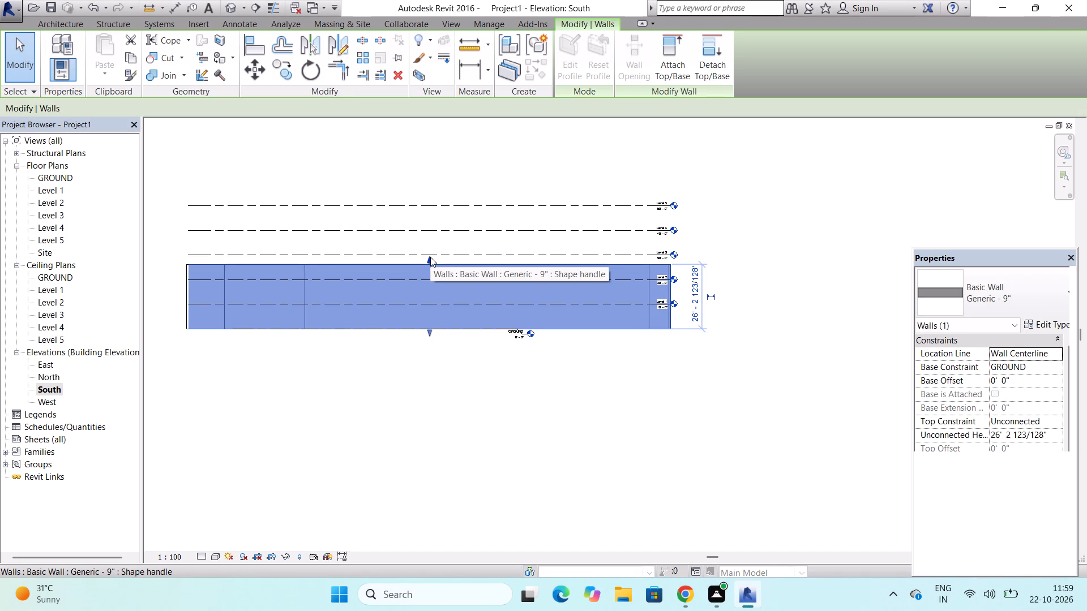
left_click_drag(430, 260, 431, 314)
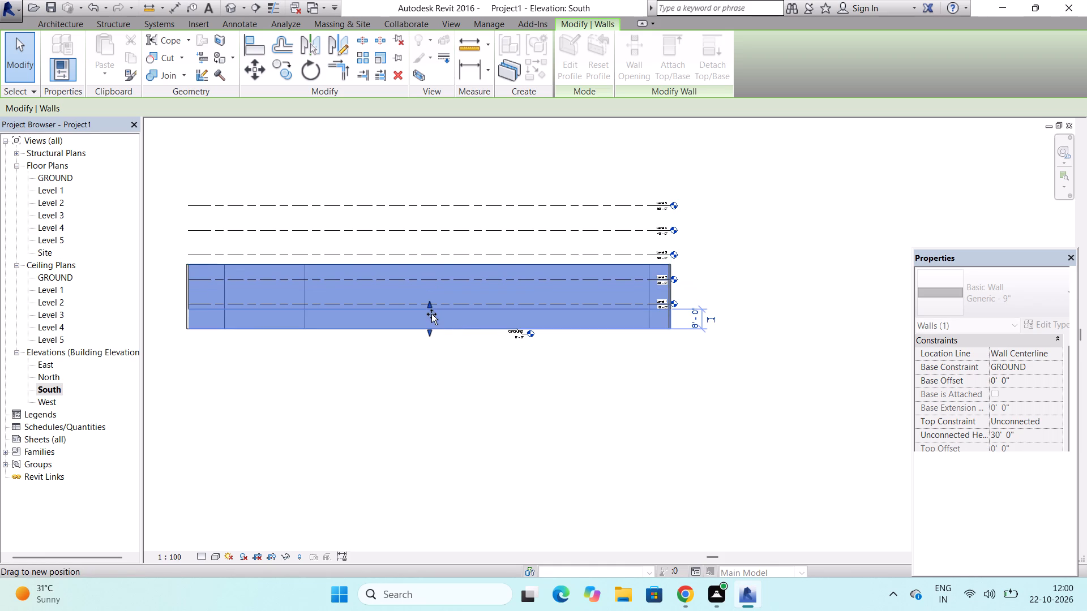
left_click_drag(431, 314, 431, 309)
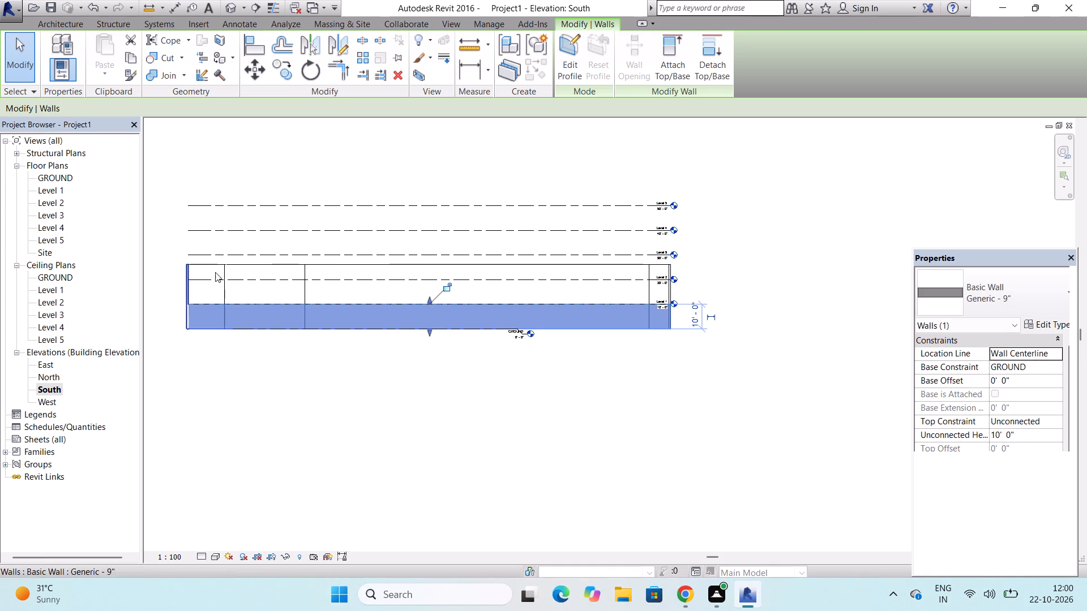
Lower the tops of the four remaining lengthwise walls behind the front wall to Level 1, making each 10' 0" high.
left_click(319, 261)
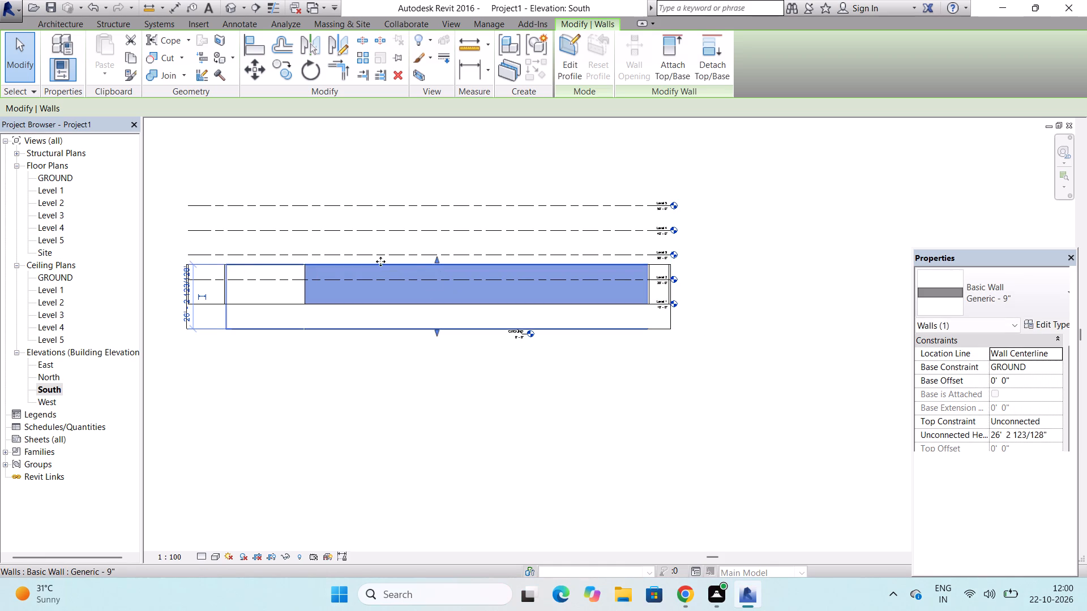
left_click_drag(437, 257, 434, 276)
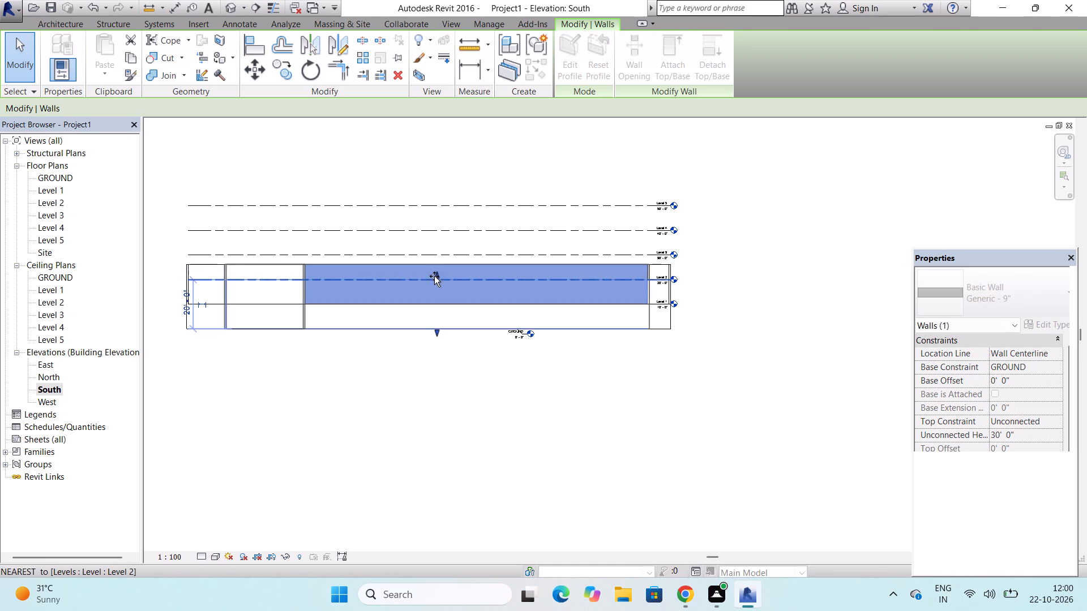
left_click_drag(434, 276, 434, 301)
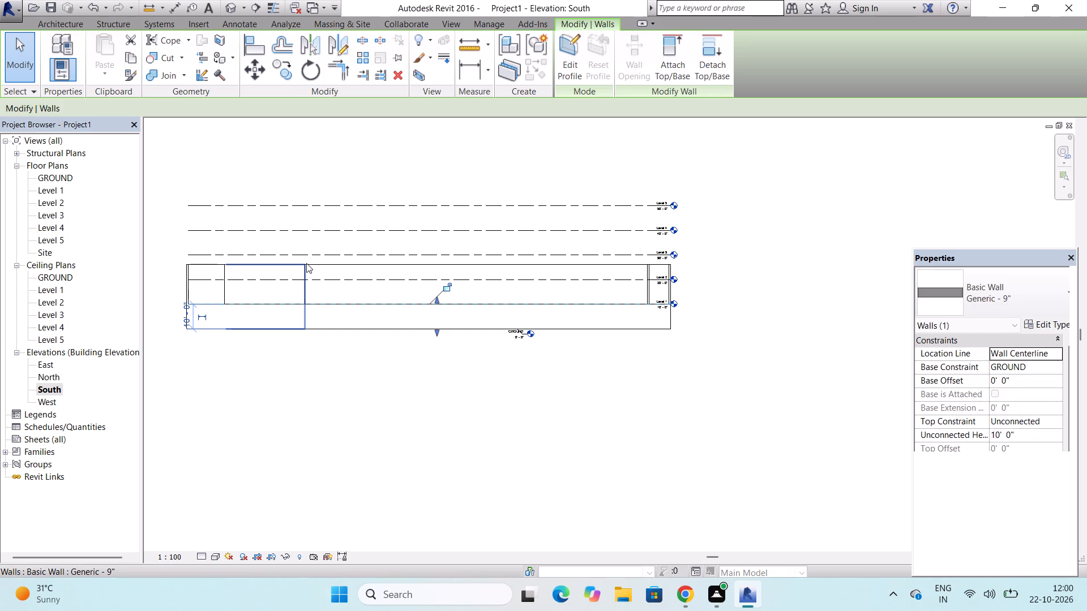
left_click(306, 263)
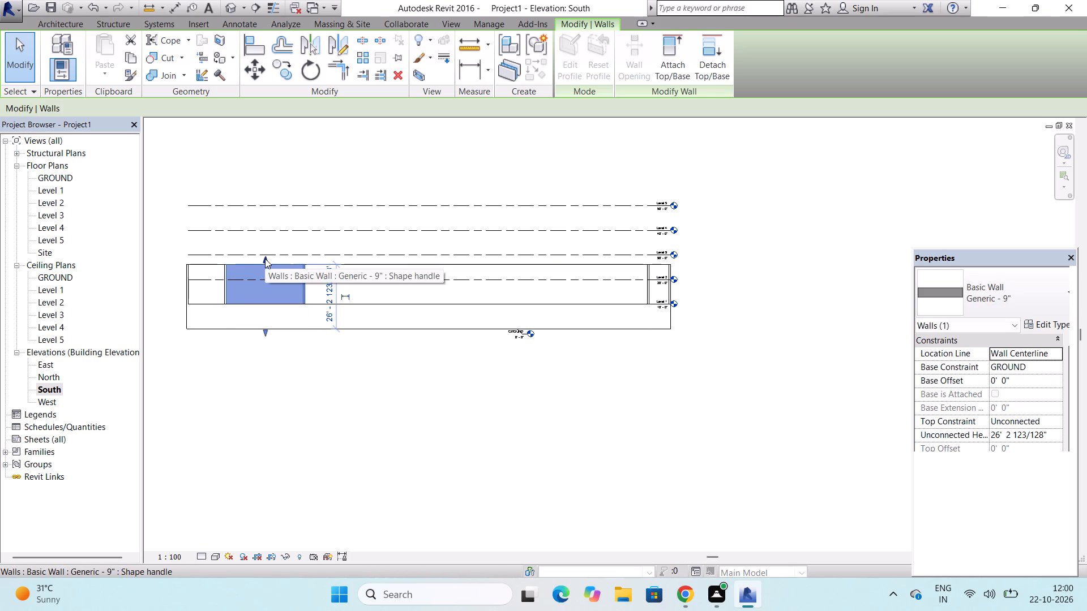
left_click_drag(265, 259, 267, 305)
left_click(267, 260)
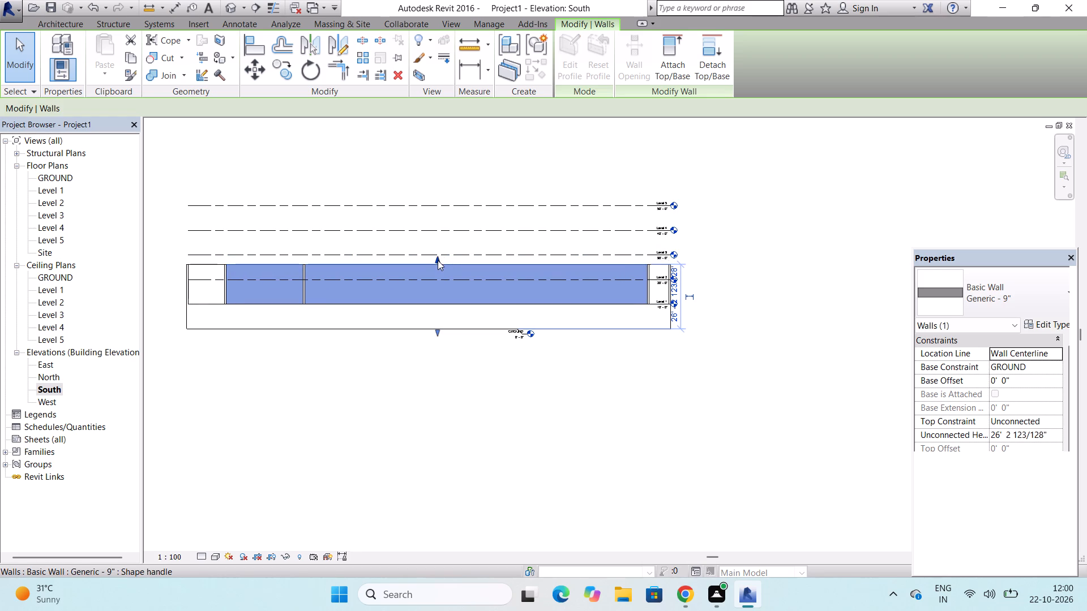
left_click_drag(438, 260, 436, 302)
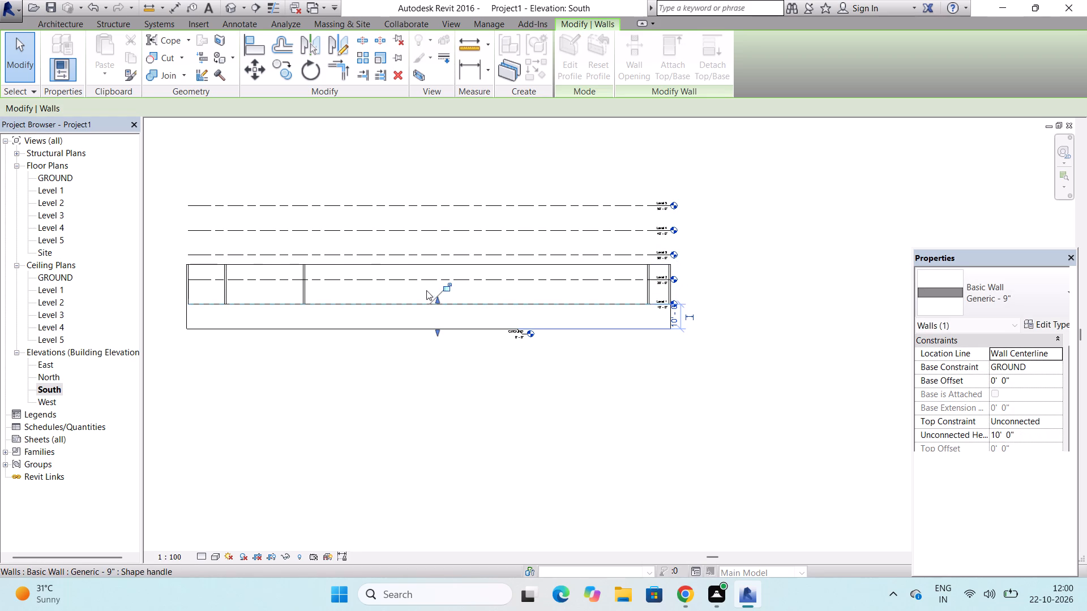
left_click(416, 264)
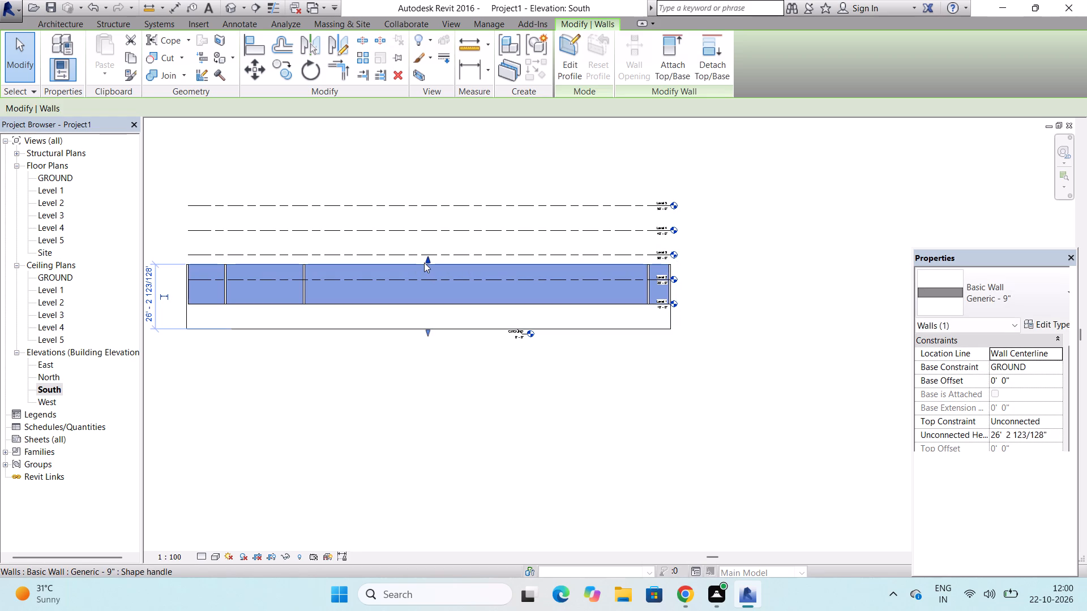
left_click_drag(427, 257, 427, 310)
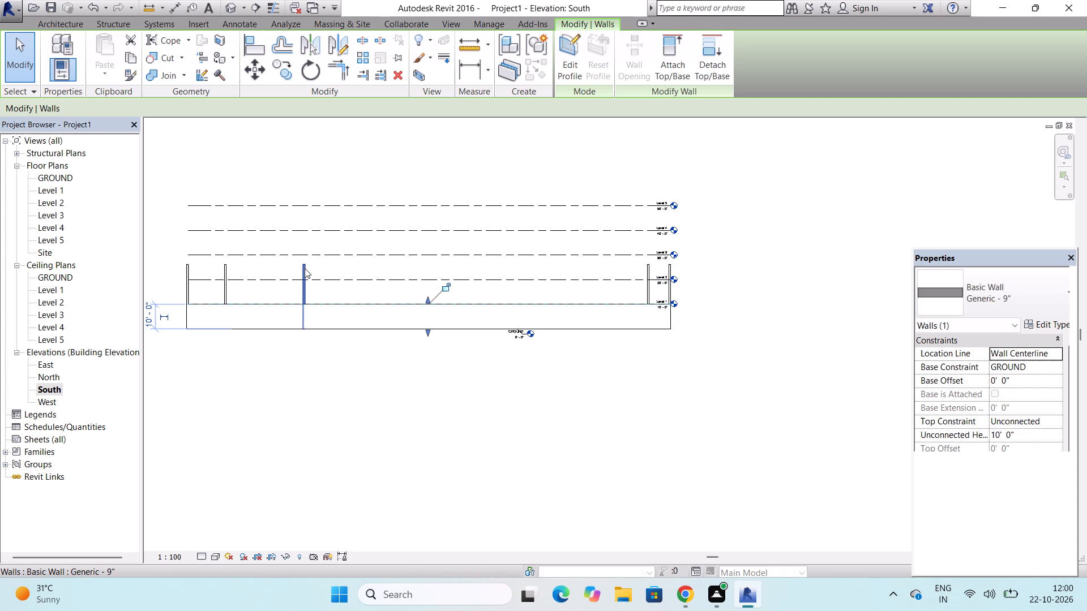
Lower the tops of the four edge-on cross walls toward the building's west end to Level 1, making each 10' 0" high.
left_click(305, 268)
left_click_drag(305, 259, 309, 294)
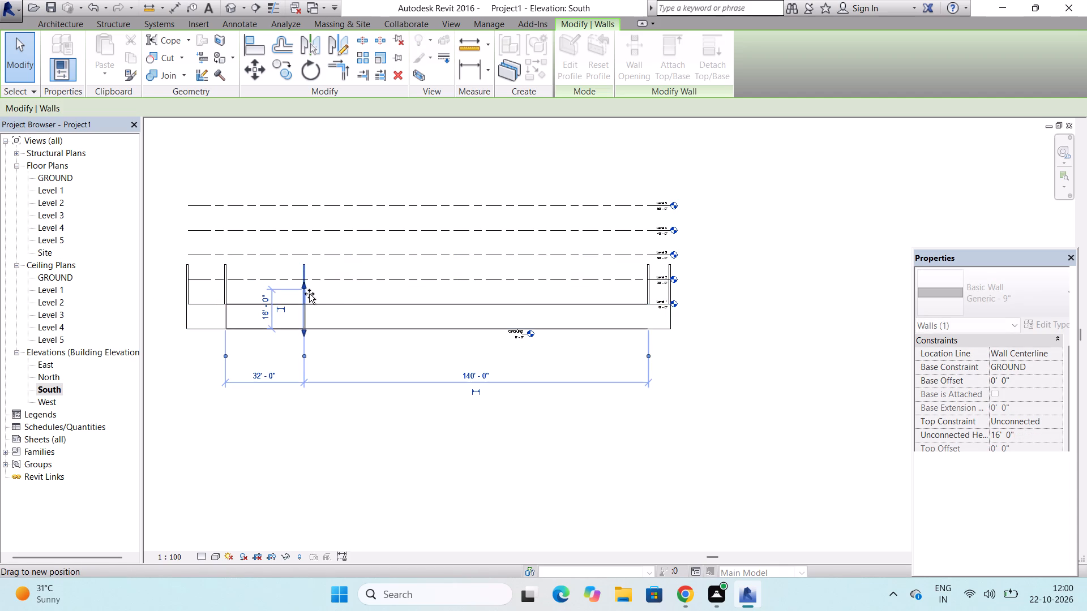
left_click_drag(309, 294, 309, 302)
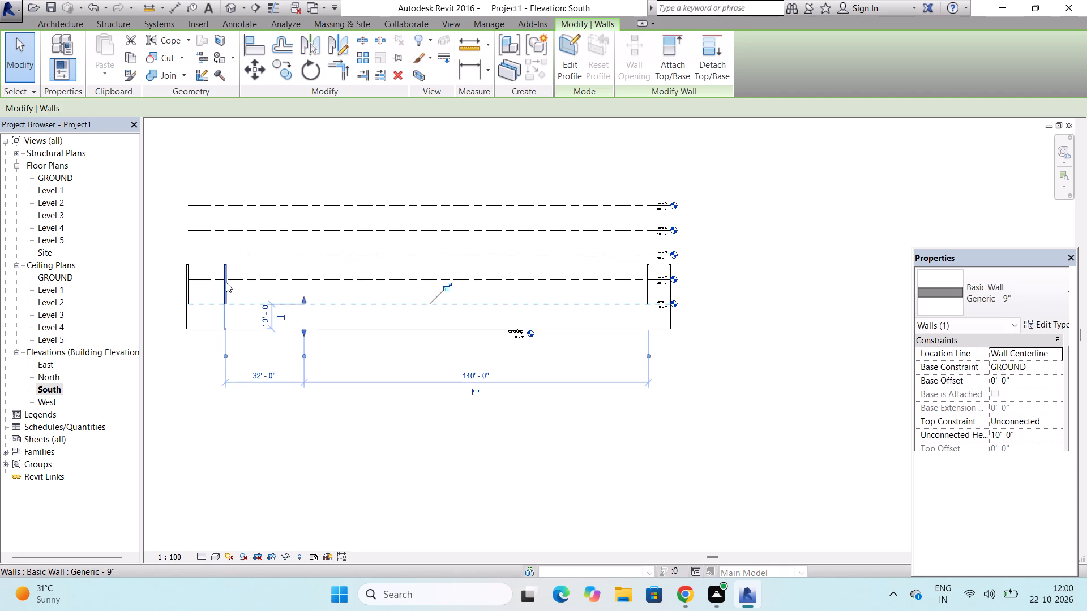
left_click(226, 282)
left_click_drag(225, 260, 225, 287)
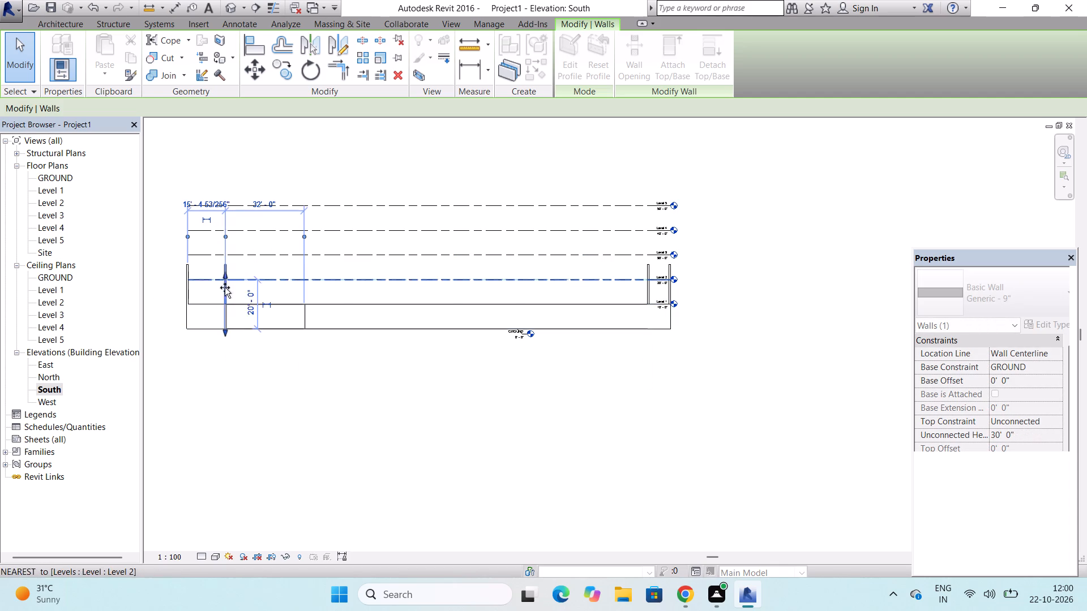
left_click_drag(225, 287, 225, 302)
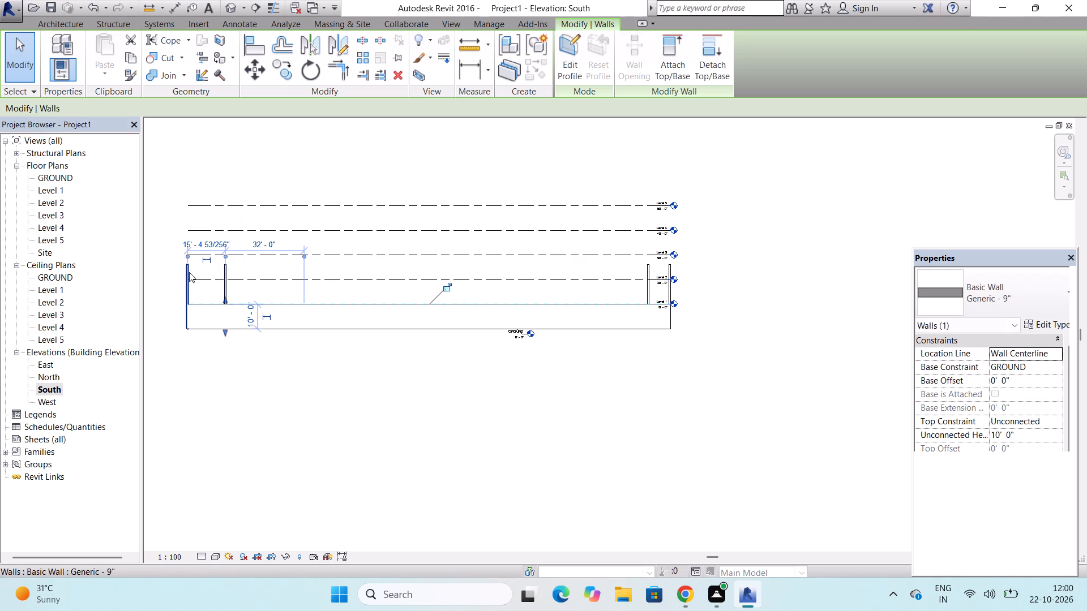
left_click(189, 272)
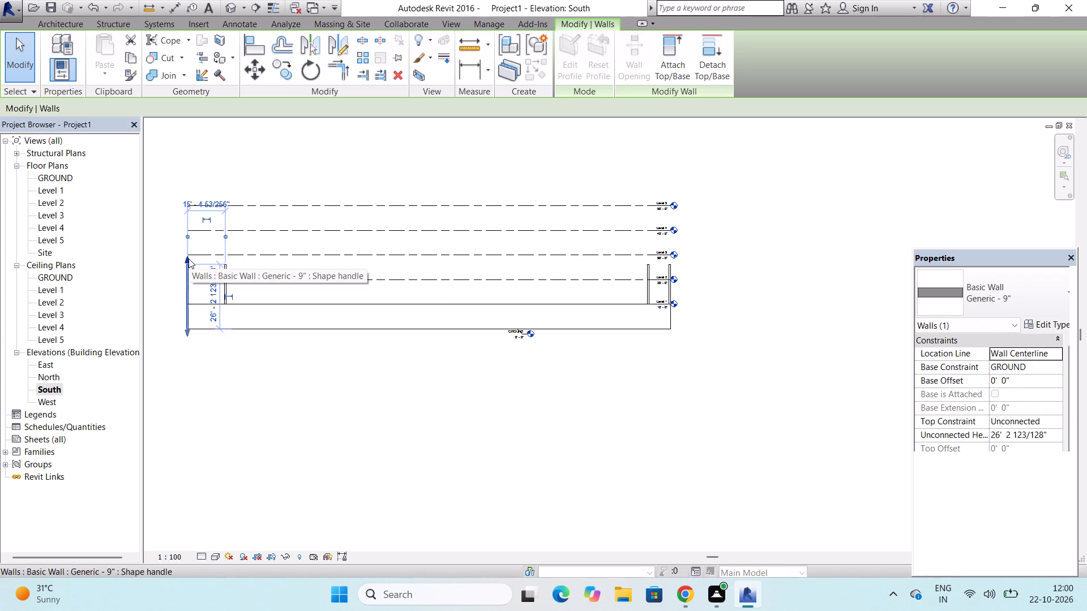
left_click_drag(188, 259, 188, 307)
scroll(188, 307, "down", 1)
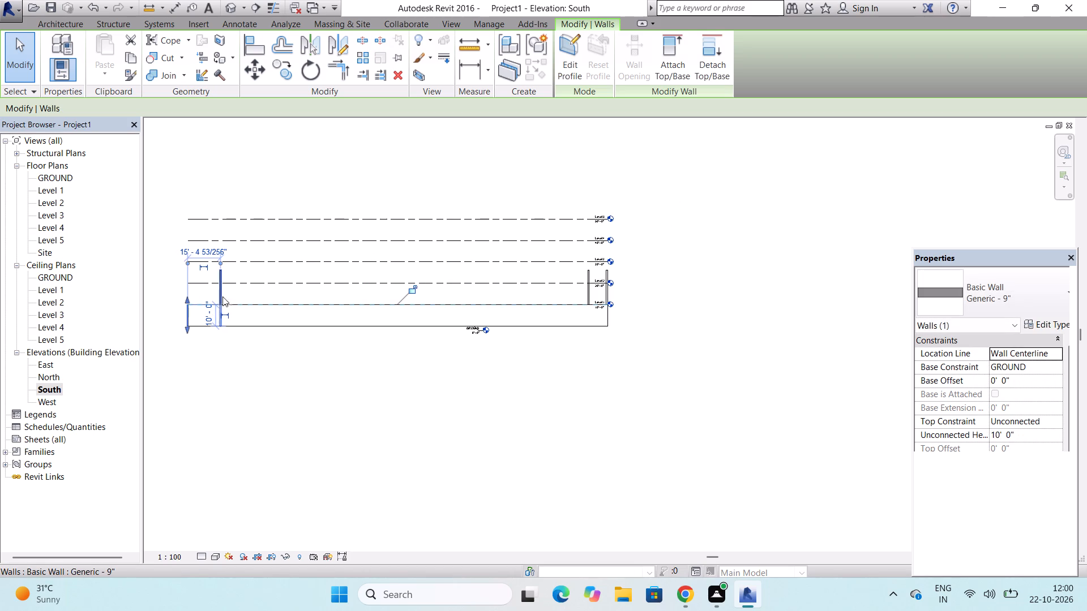
left_click(222, 288)
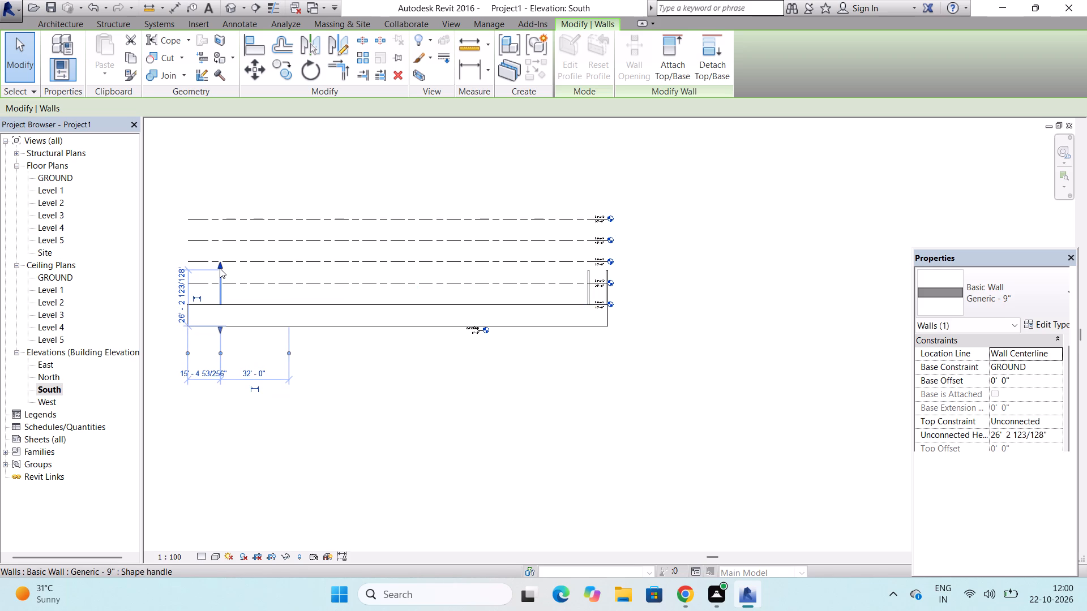
left_click_drag(220, 268, 220, 310)
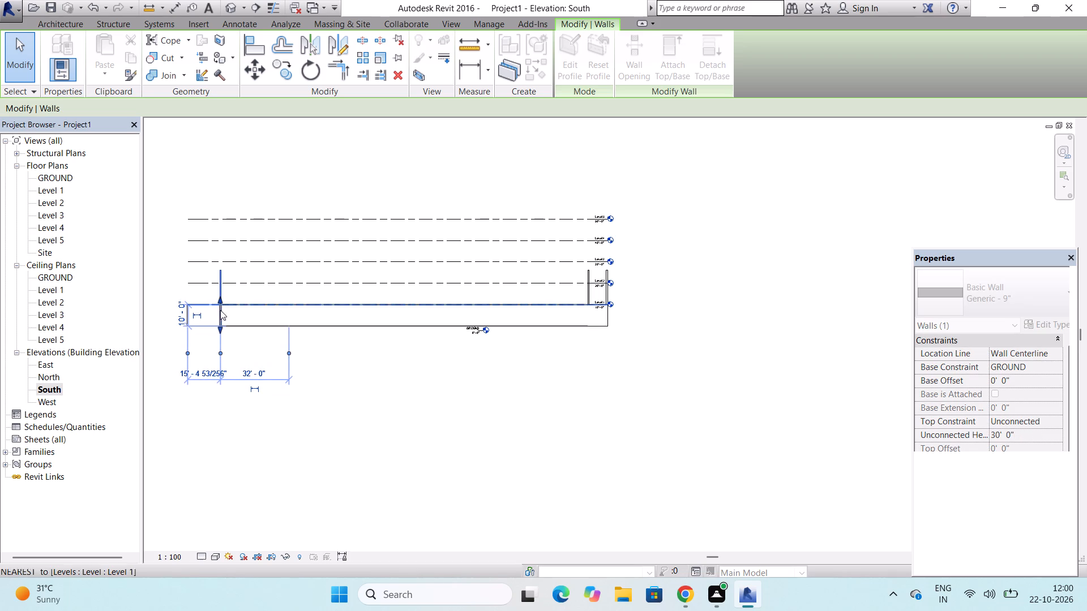
Lower the tops of the two remaining edge-on cross walls at the building's east end to Level 1, making each 10' 0" high.
left_click(590, 278)
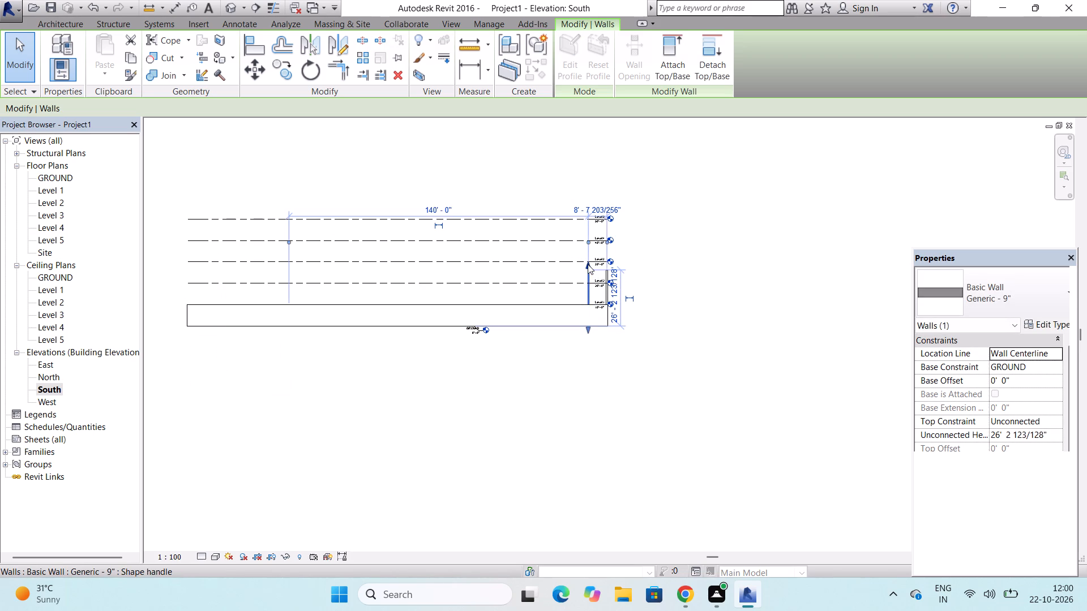
left_click_drag(588, 264, 584, 309)
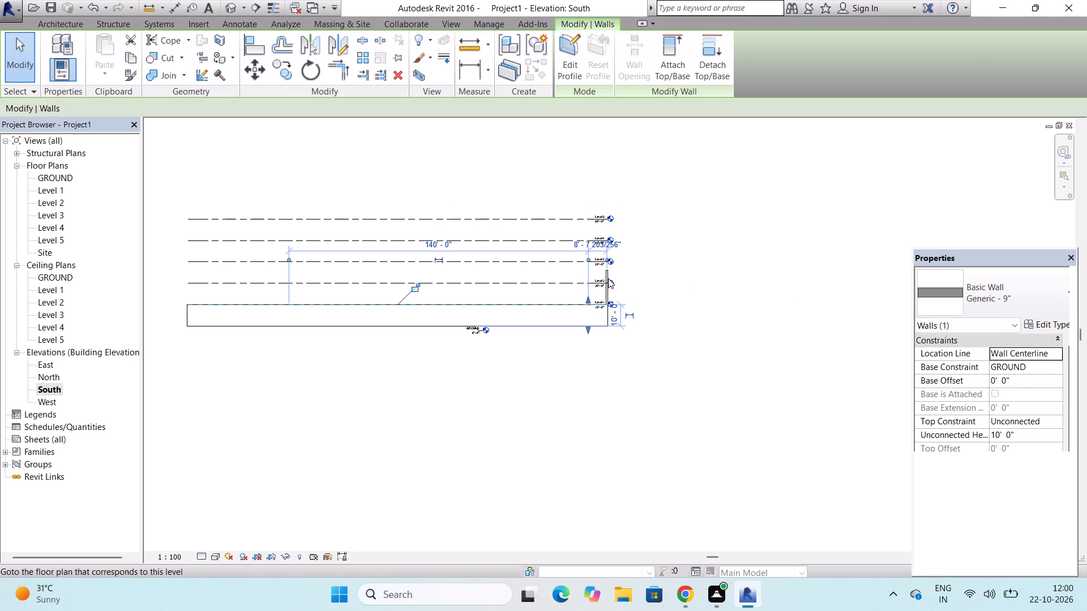
scroll(606, 277, "up", 3)
left_click(606, 277)
left_click(608, 270)
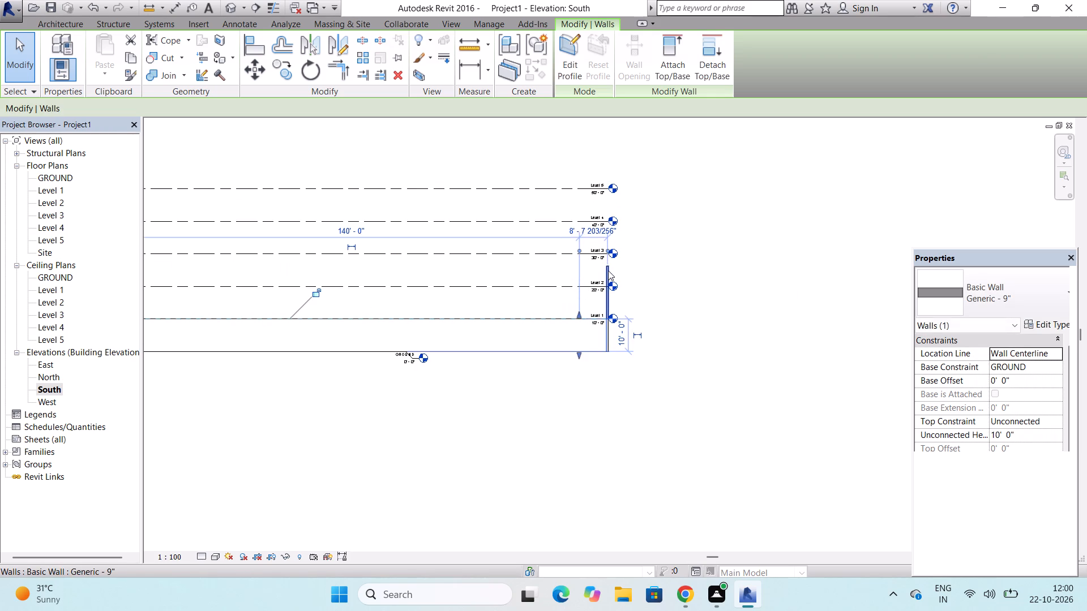
left_click_drag(607, 261, 607, 320)
key("Escape")
key("Escape")
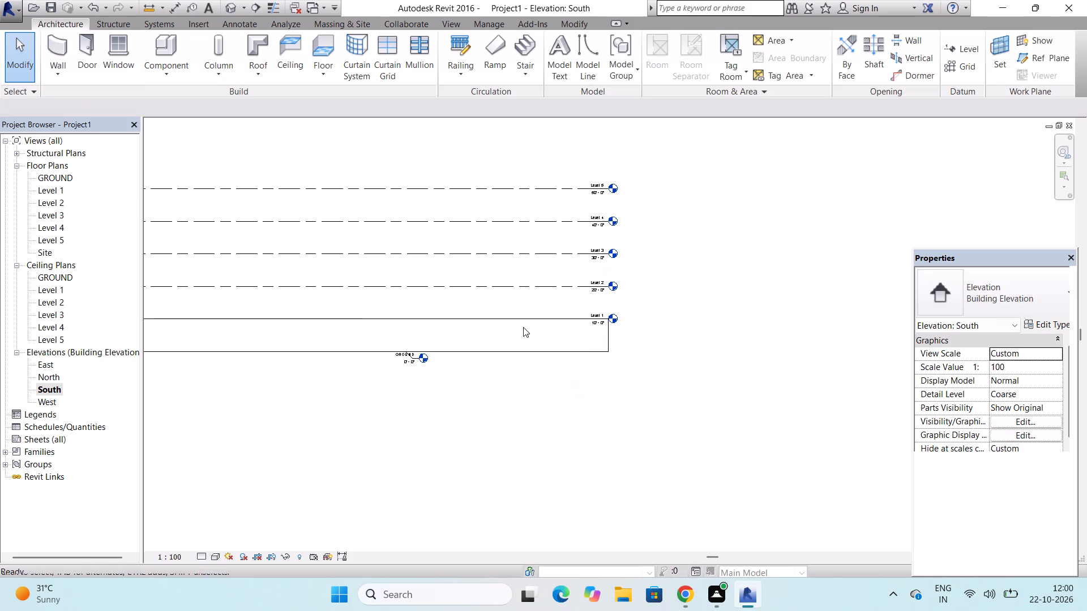
key("Escape")
Dismiss the licence notice and open the default 3D view of the model.
scroll(560, 307, "down", 6)
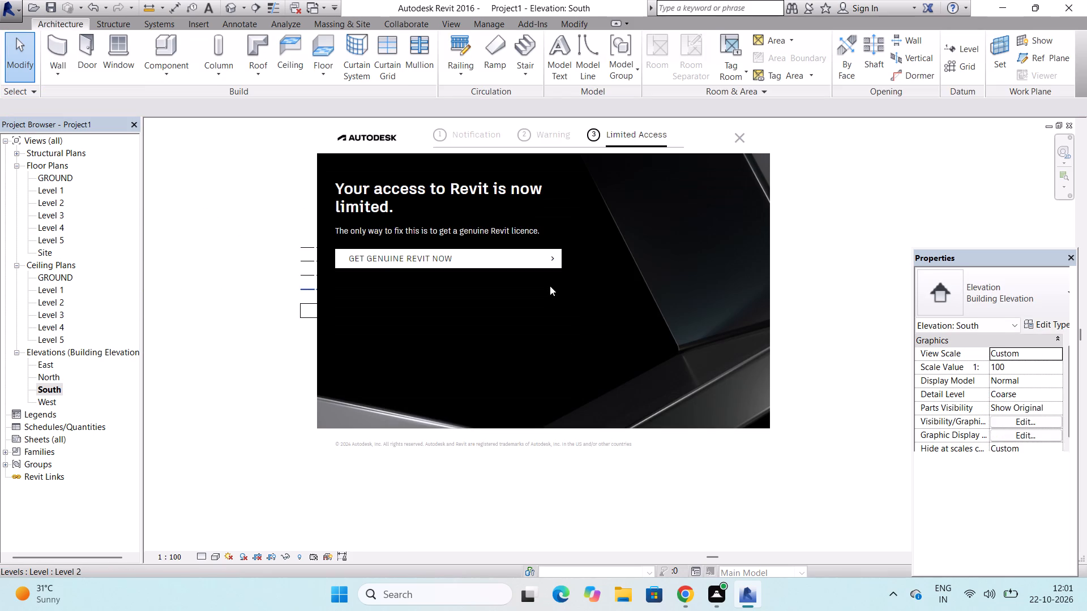
left_click(741, 141)
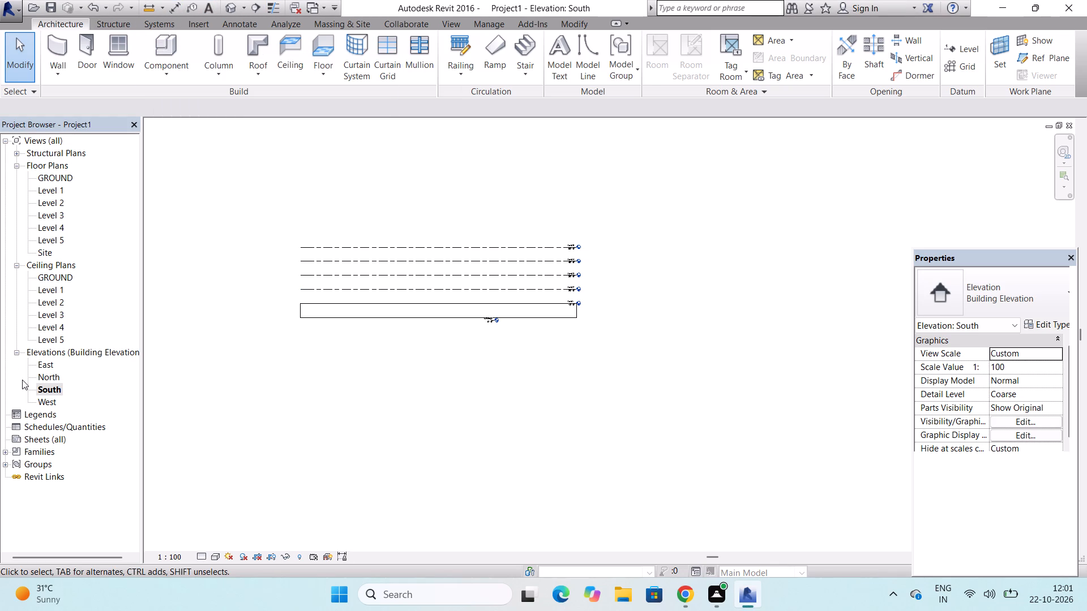
left_click(228, 12)
left_click(228, 12)
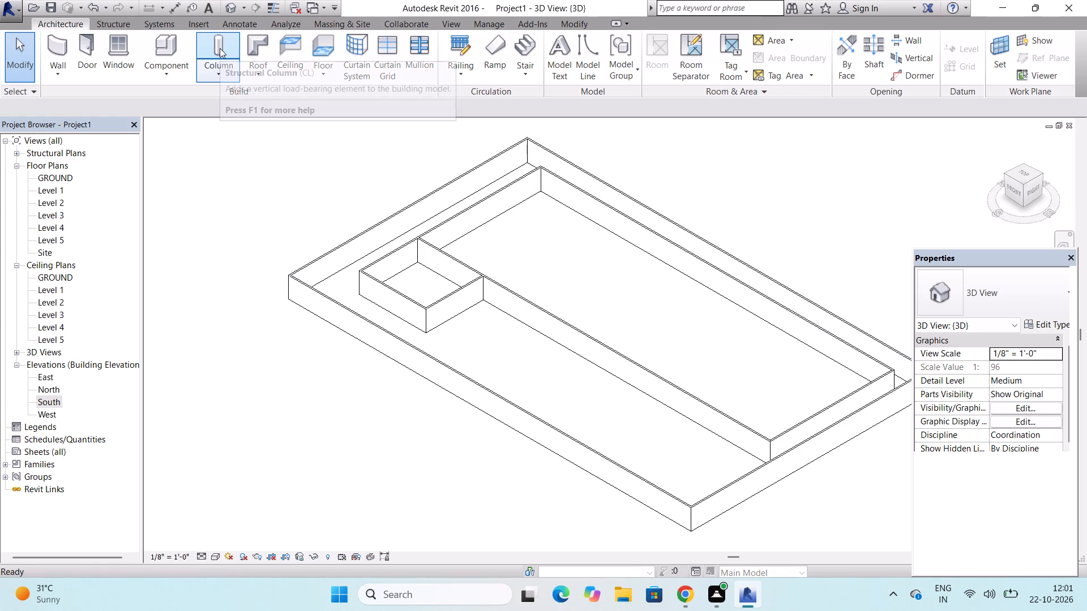
Delete the full-length outermost front wall on the south side of the building.
scroll(523, 313, "up", 2)
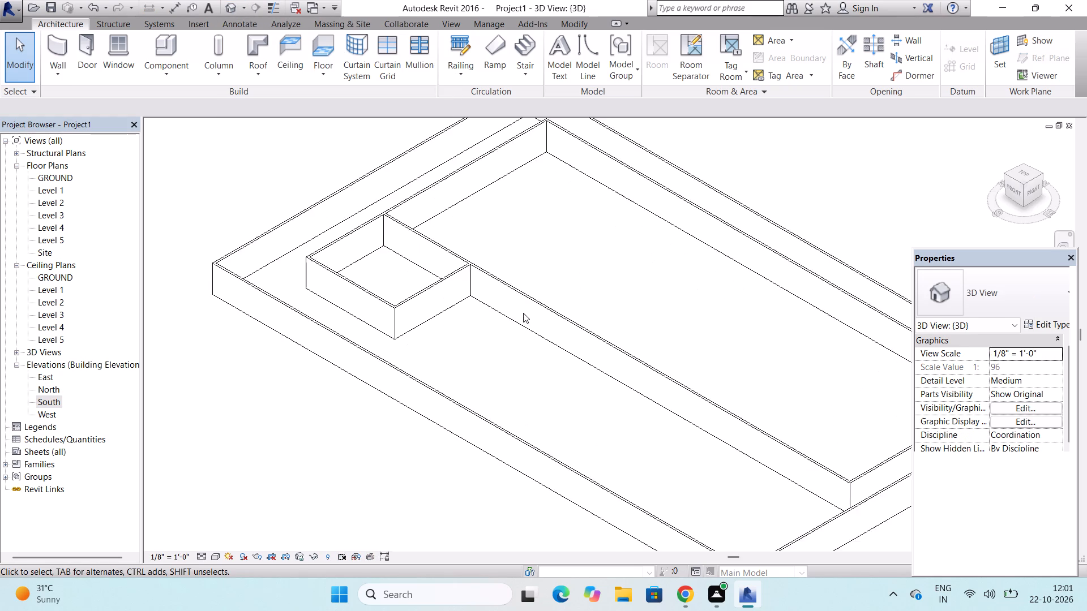
scroll(523, 313, "up", 2)
scroll(396, 288, "down", 3)
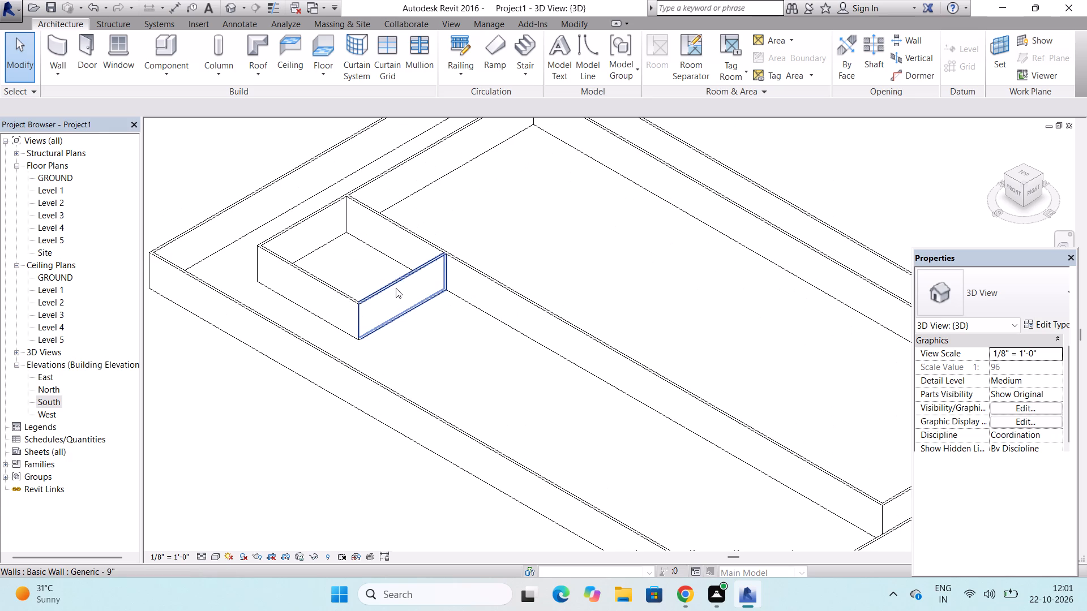
left_click(391, 365)
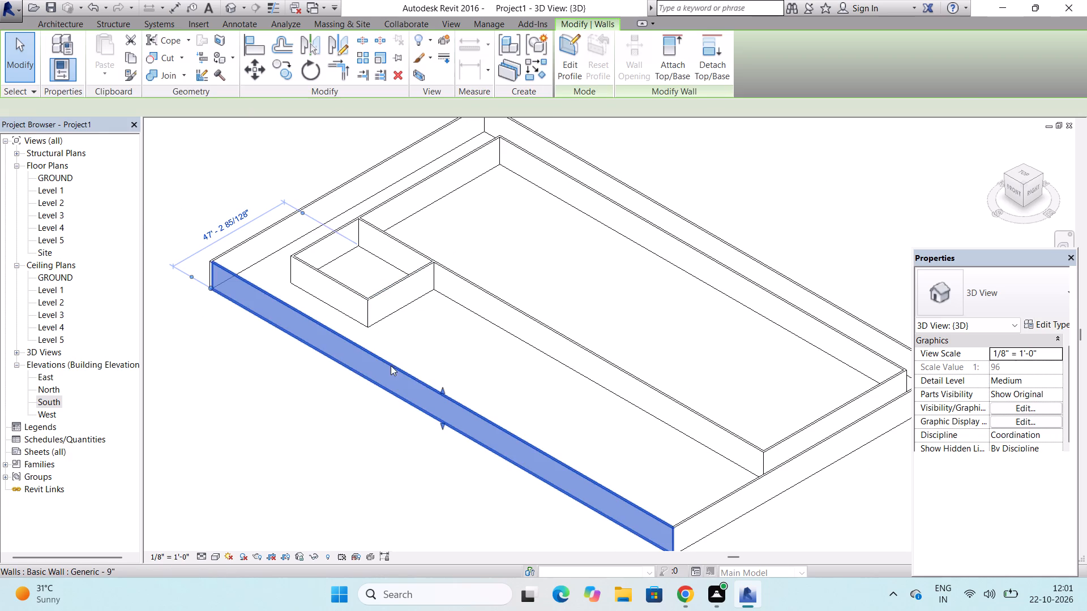
key("Delete")
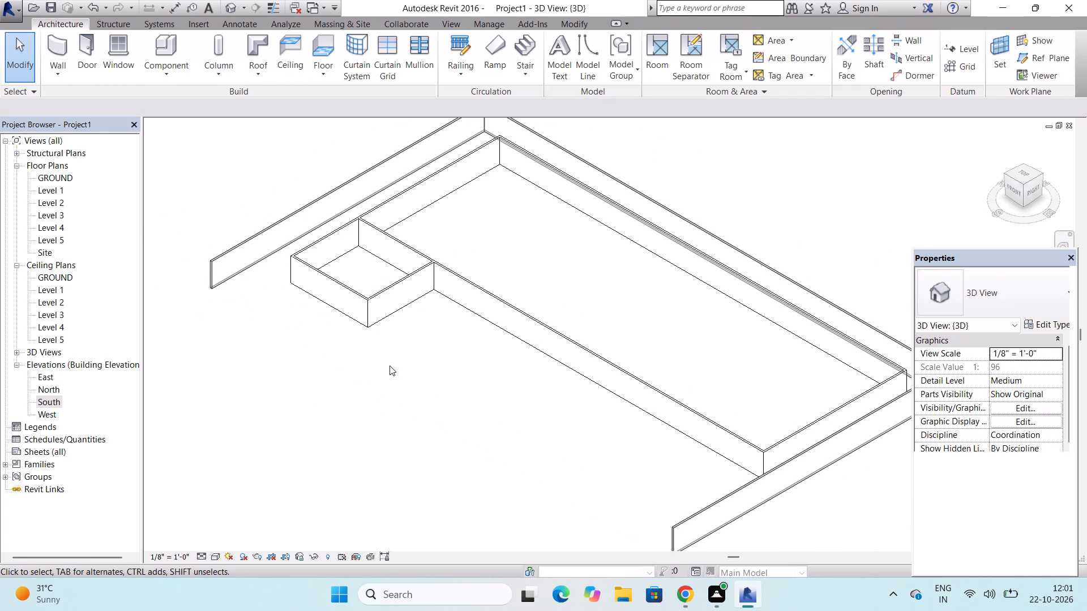
Place an M_Single-Flush 0915 x 2134mm door in the small projecting room's east wall, 15' 6" from its front corner.
left_click(94, 50)
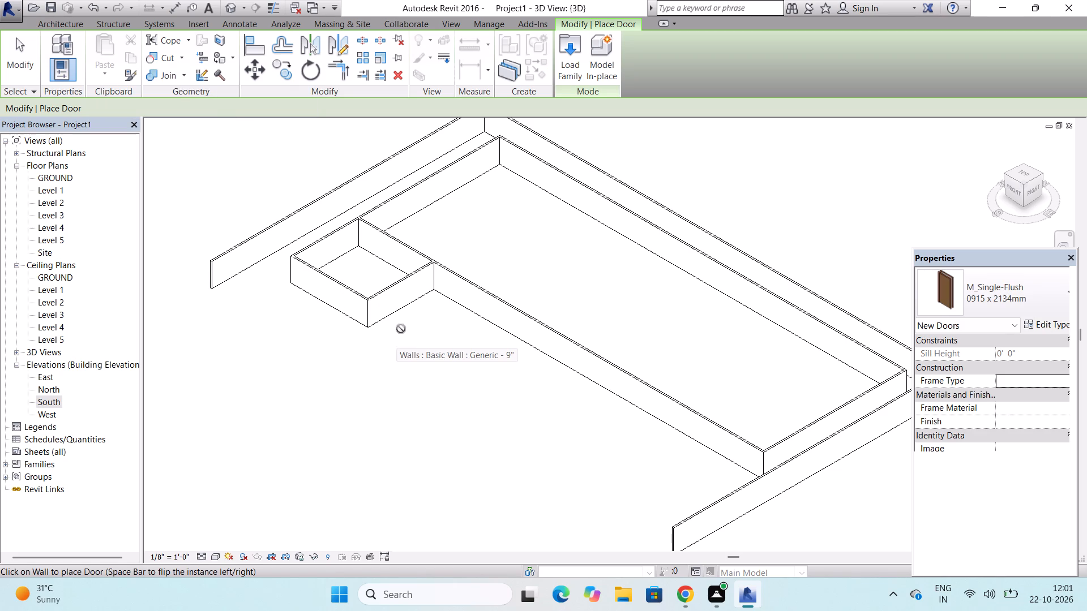
scroll(401, 311, "up", 6)
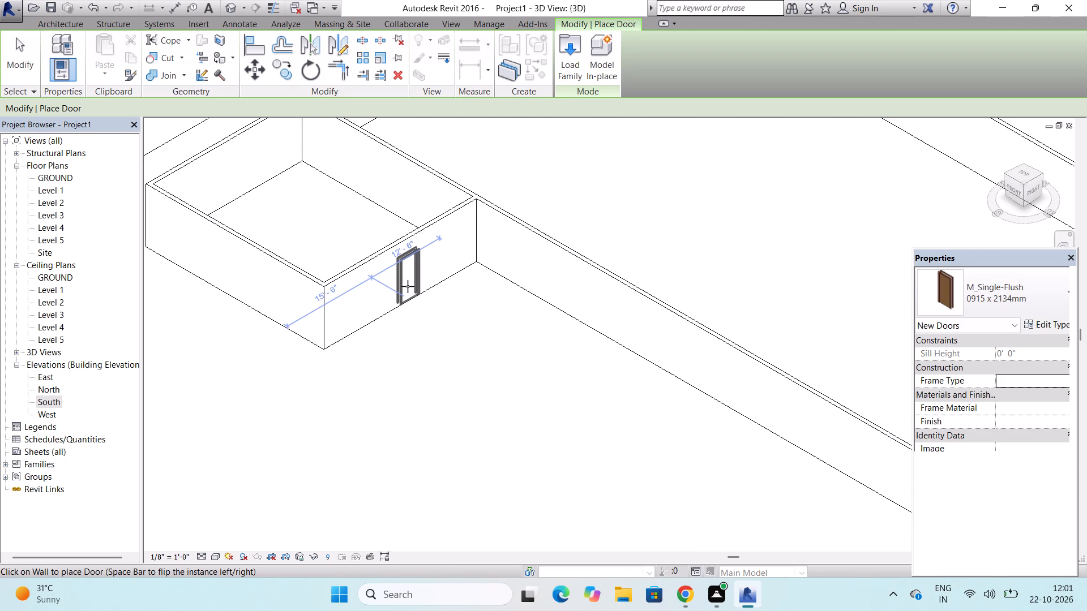
left_click(408, 286)
Place another M_Single-Flush 0915 x 2134mm door in the long inner front wall, 92' 0" from the small room and 48' 0" from the east corner.
scroll(408, 286, "down", 3)
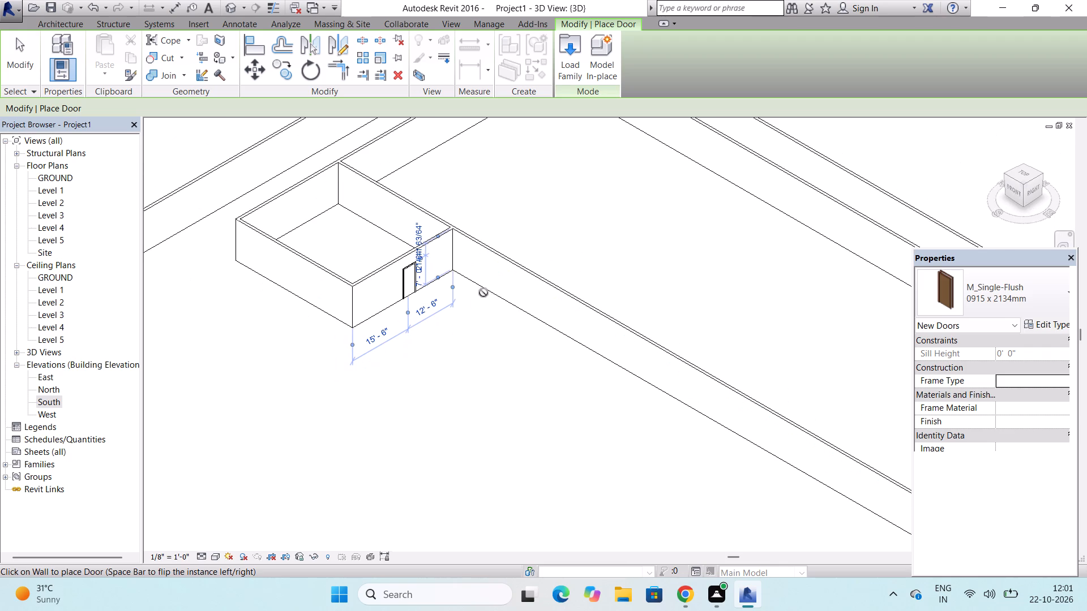
scroll(483, 292, "down", 2)
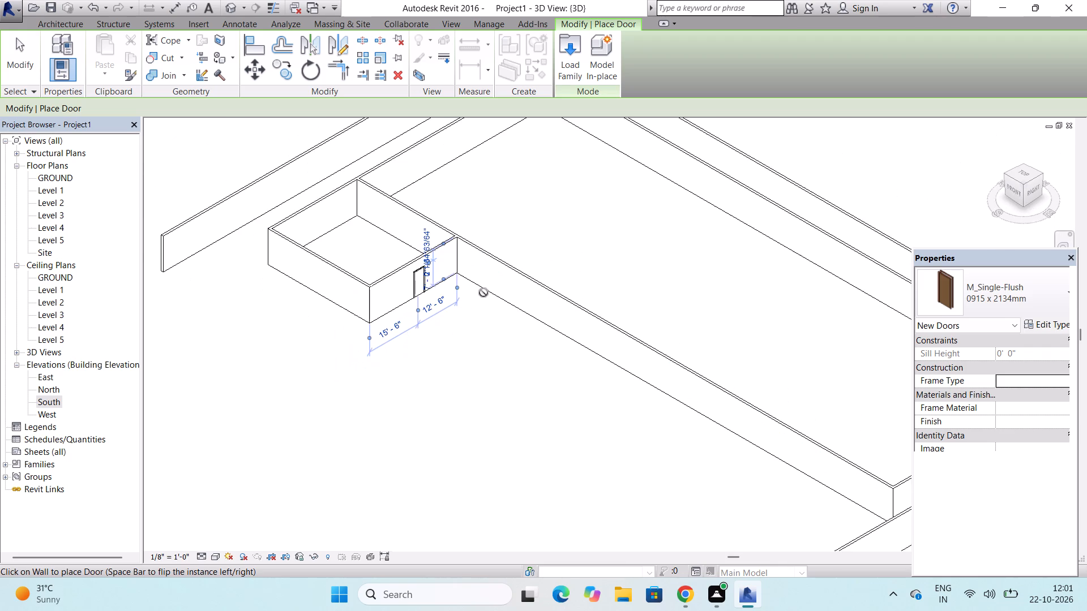
scroll(483, 292, "down", 4)
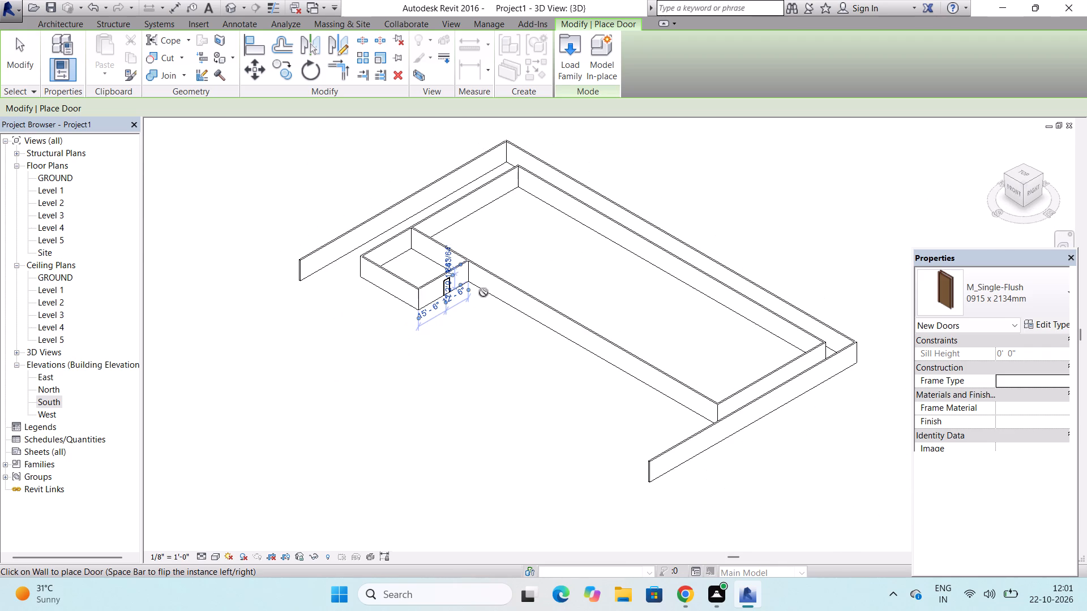
scroll(478, 292, "down", 1)
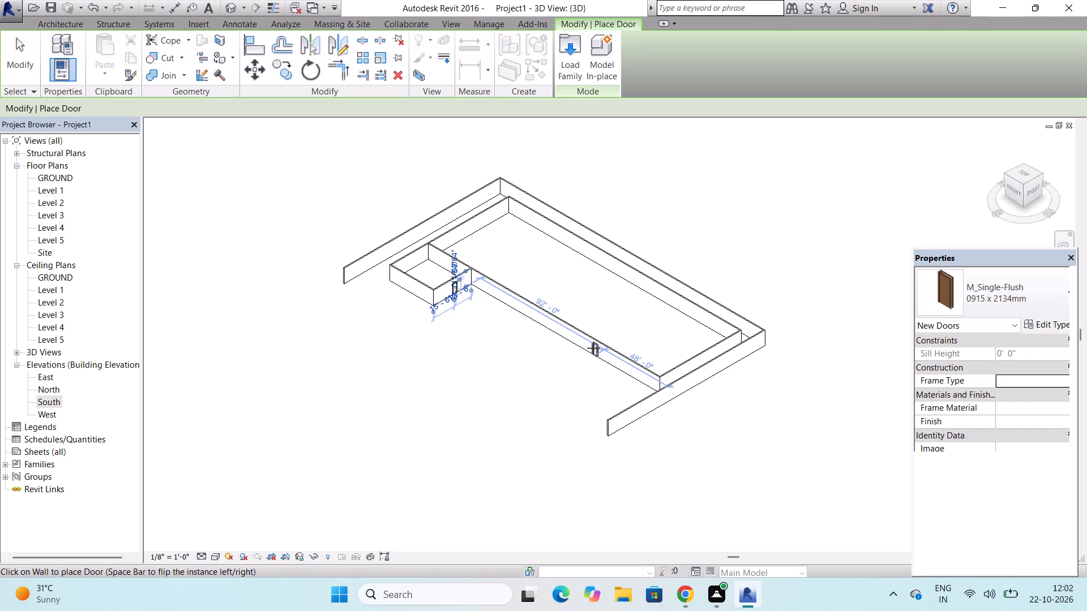
left_click(593, 343)
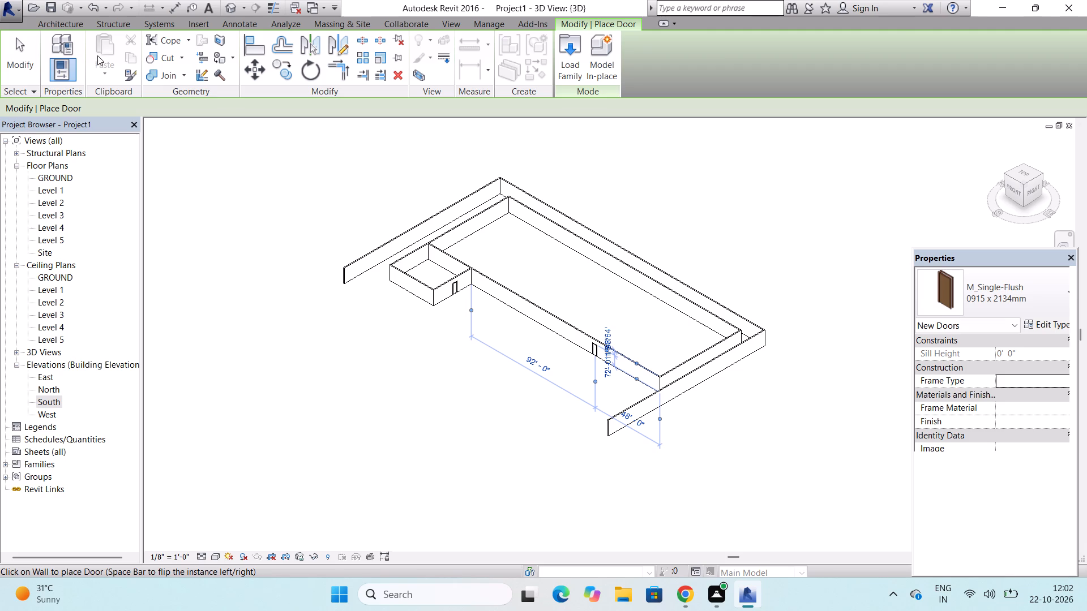
Start placing a window and load the Slider with Trim family from the US Imperial Windows library, dismissing the licence notice.
left_click(83, 22)
left_click(123, 43)
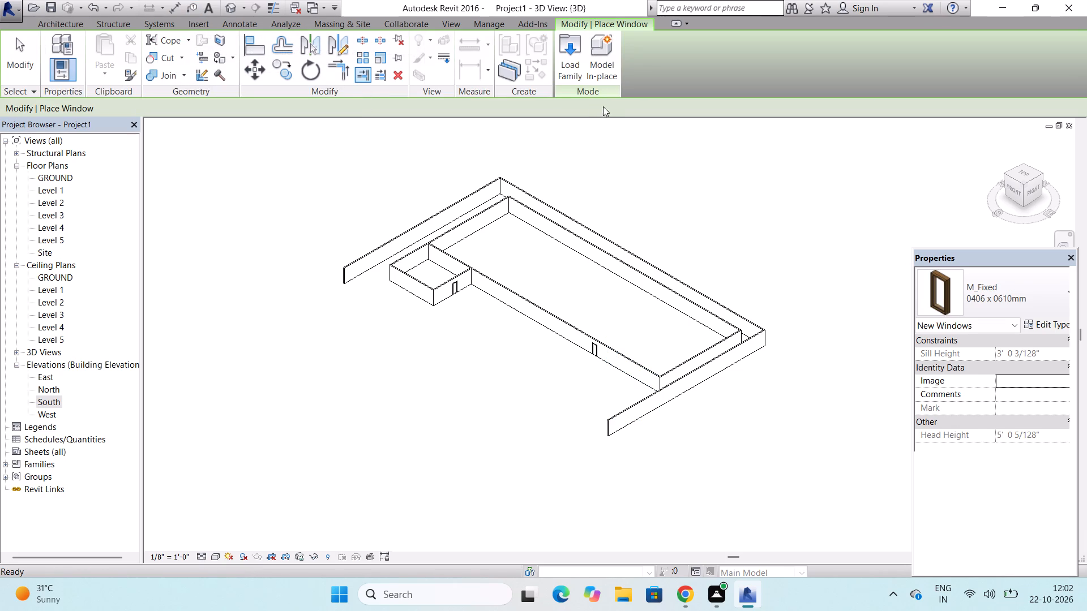
left_click(576, 71)
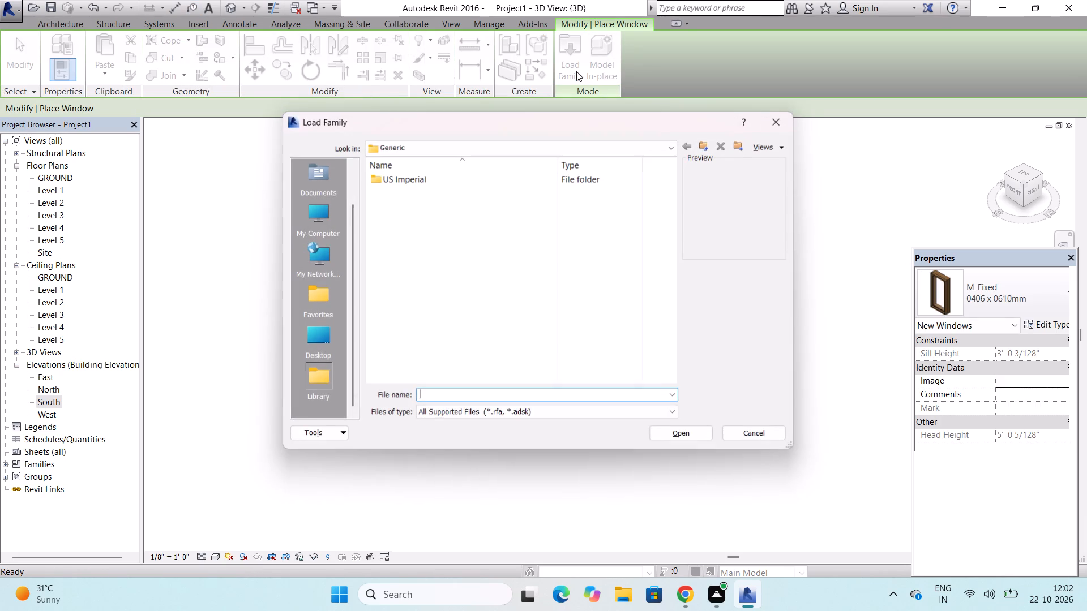
double_click(435, 178)
scroll(435, 178, "down", 12)
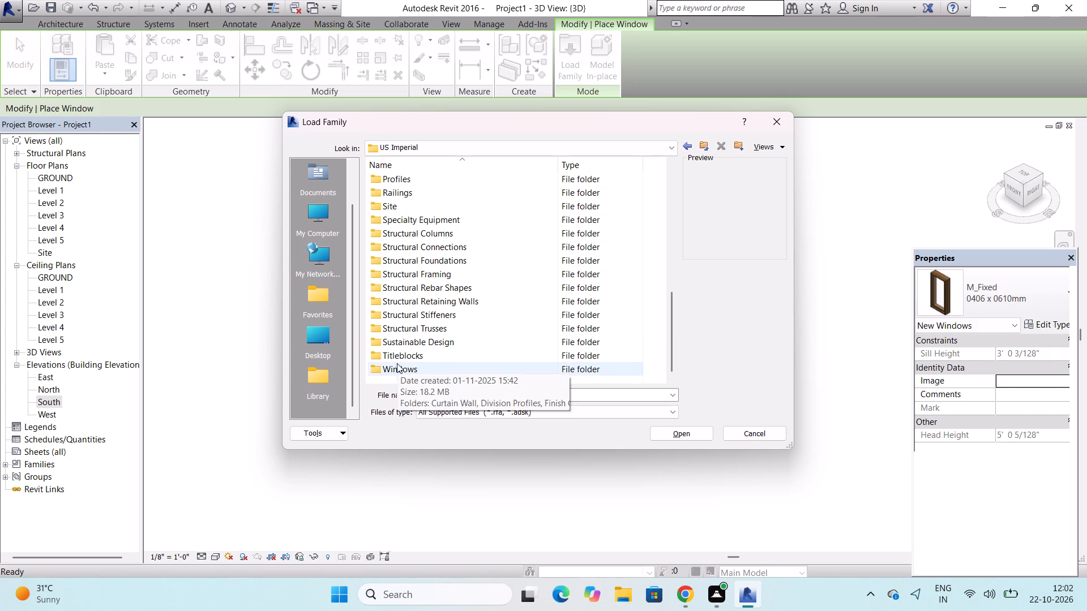
left_click(397, 363)
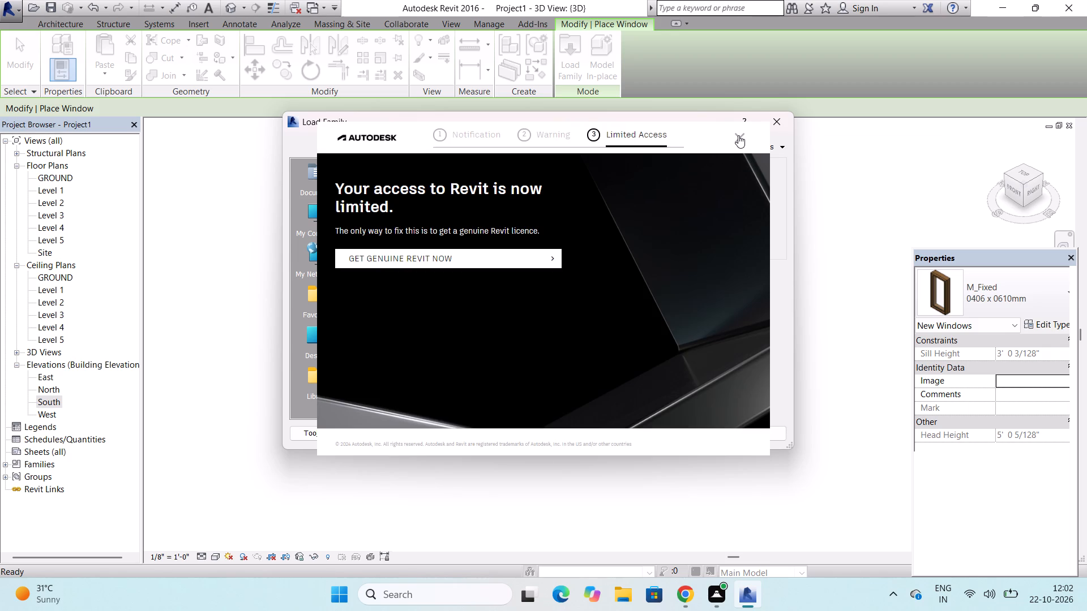
left_click(738, 135)
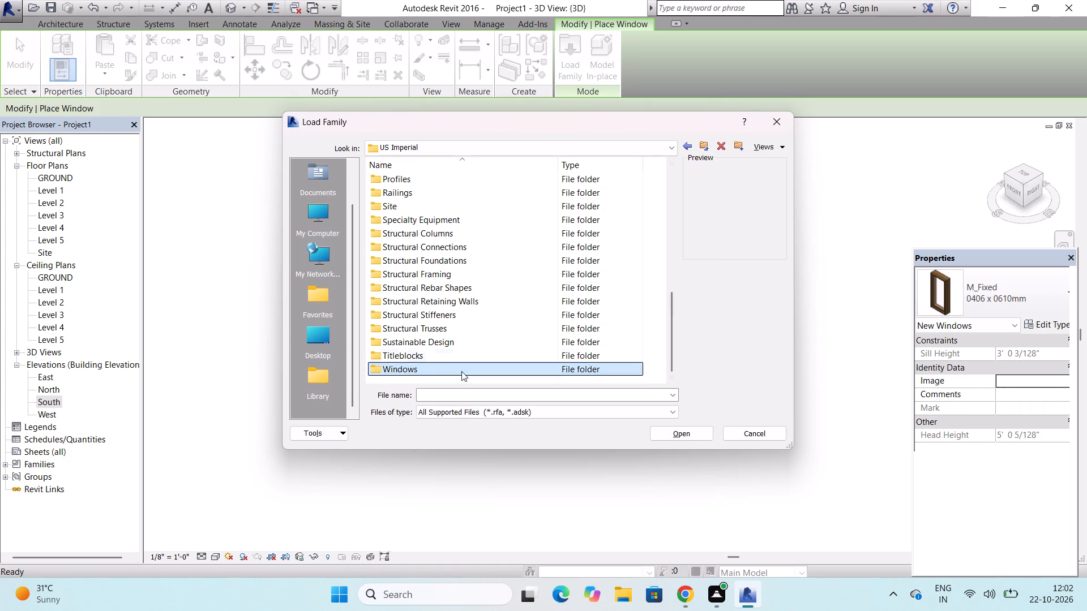
scroll(467, 346, "down", 1)
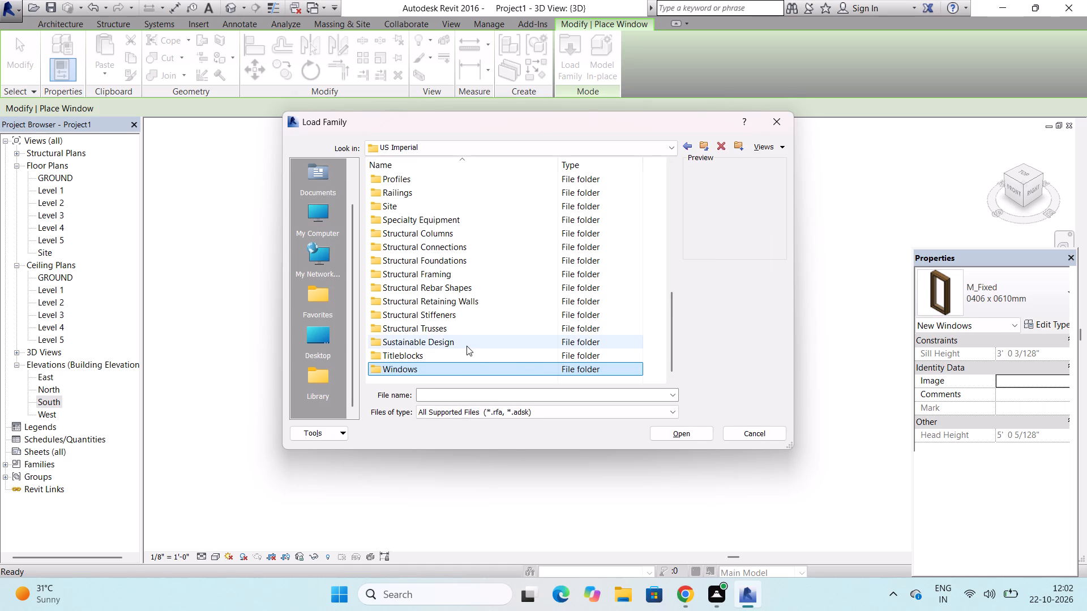
scroll(467, 346, "down", 1)
double_click(433, 364)
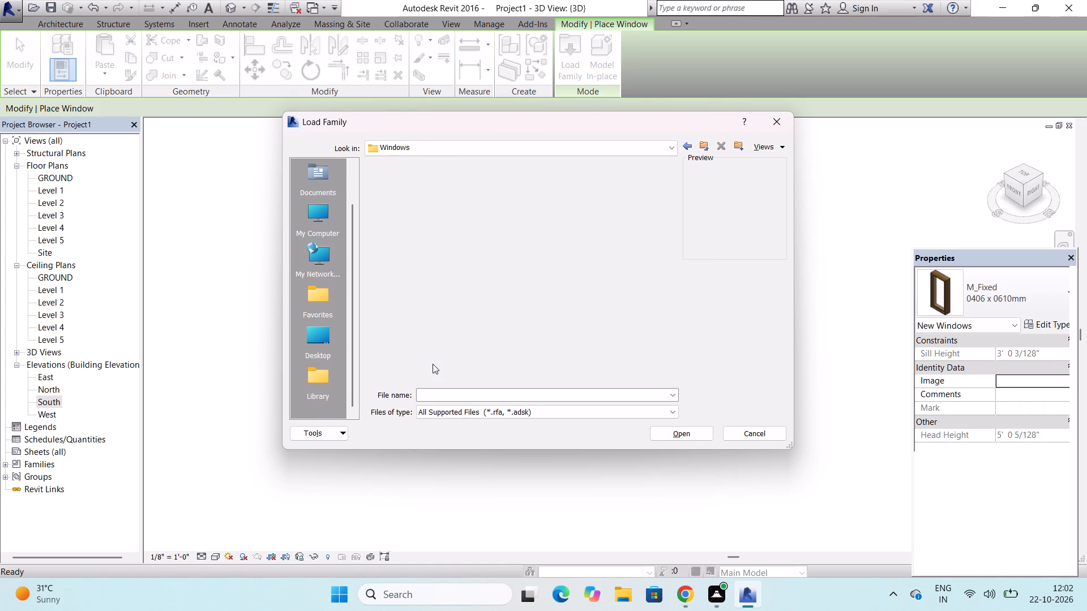
scroll(421, 384, "down", 11)
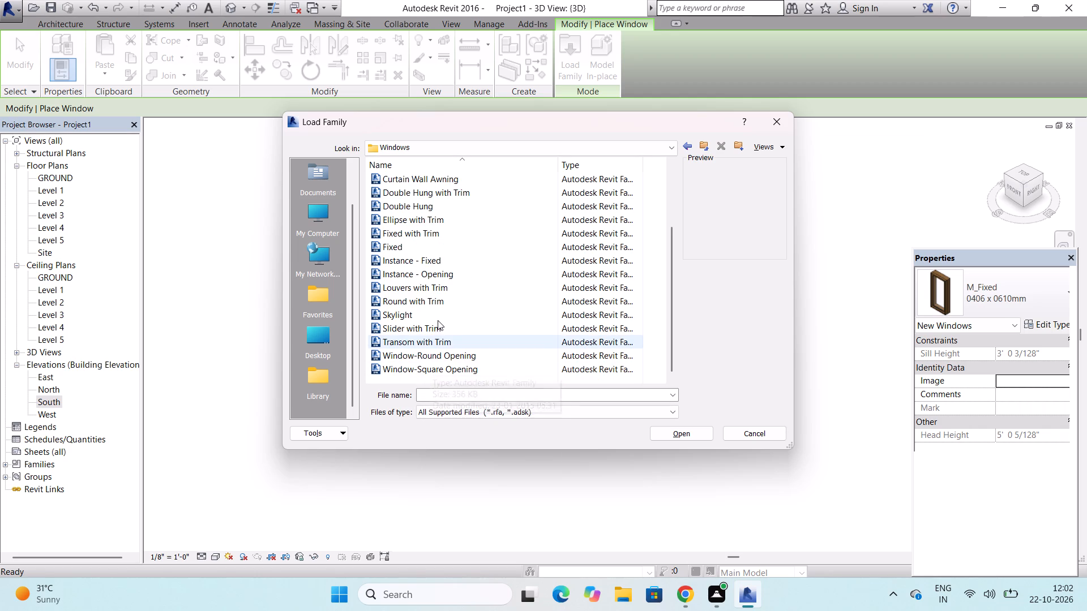
left_click(414, 367)
left_click(417, 350)
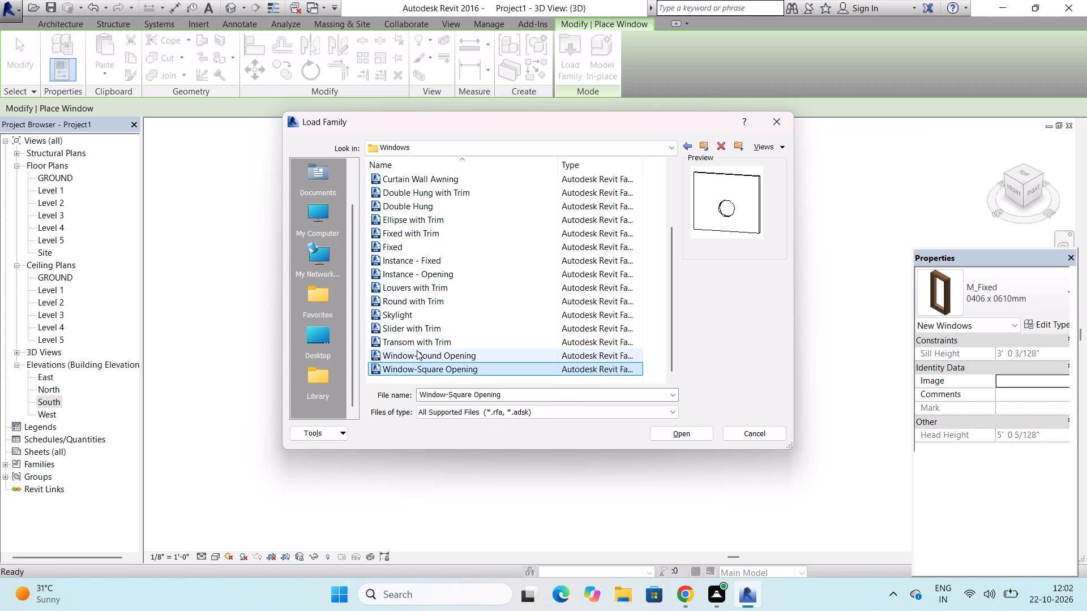
left_click(417, 345)
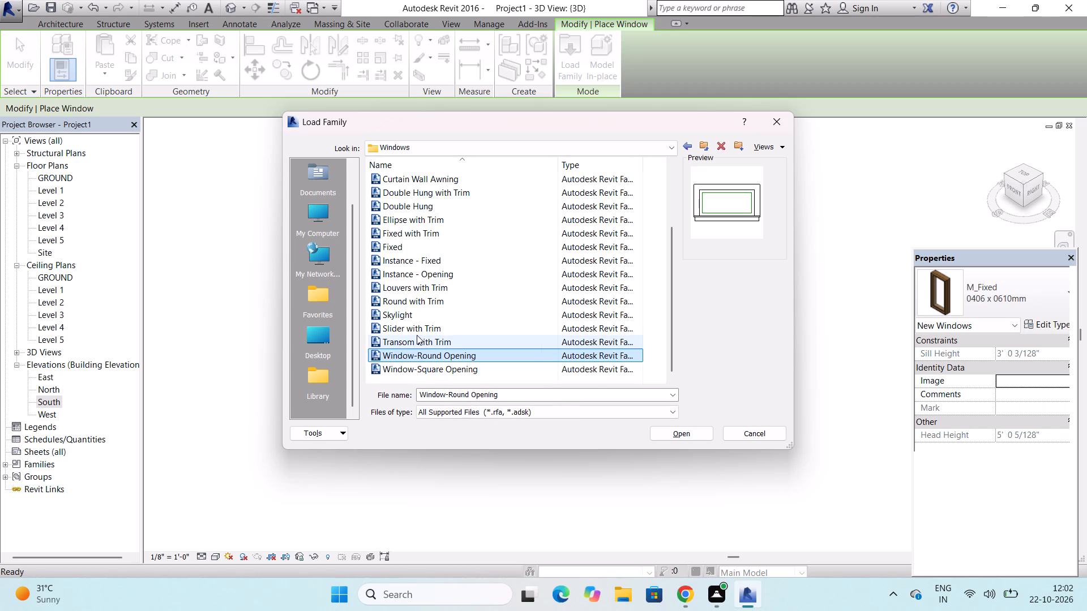
left_click(417, 329)
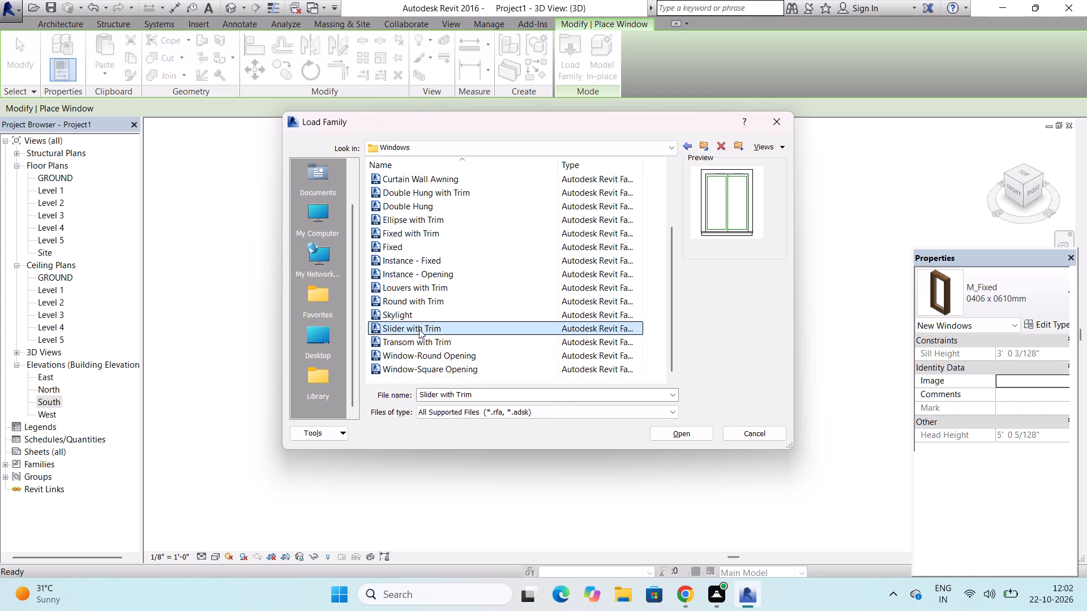
left_click(707, 428)
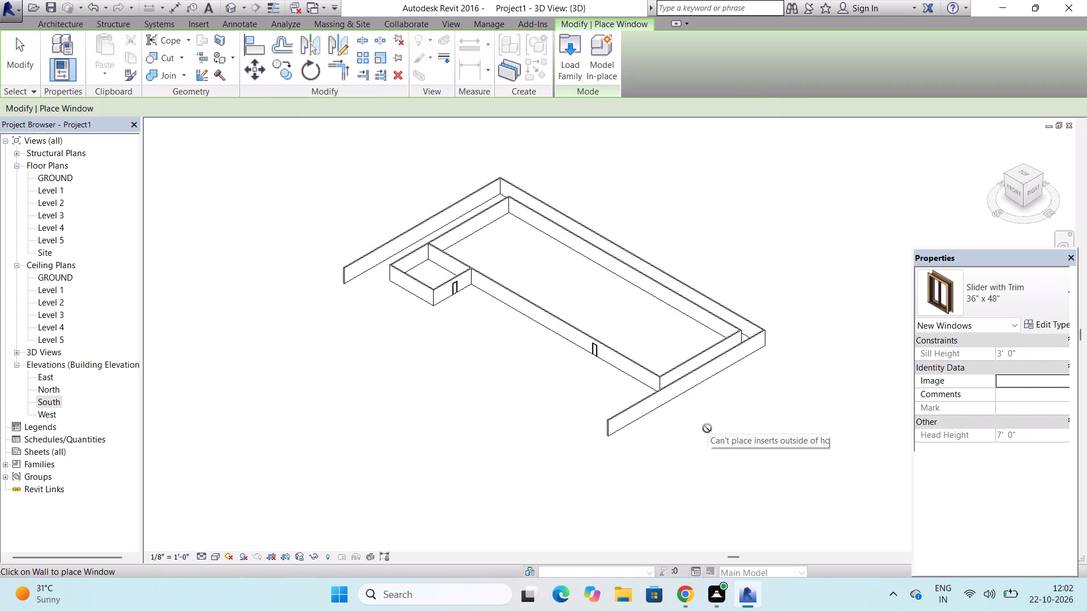
Place a Slider with Trim 36" x 48" window in the long inner front wall, 15' 6" west of its door.
scroll(579, 334, "up", 3)
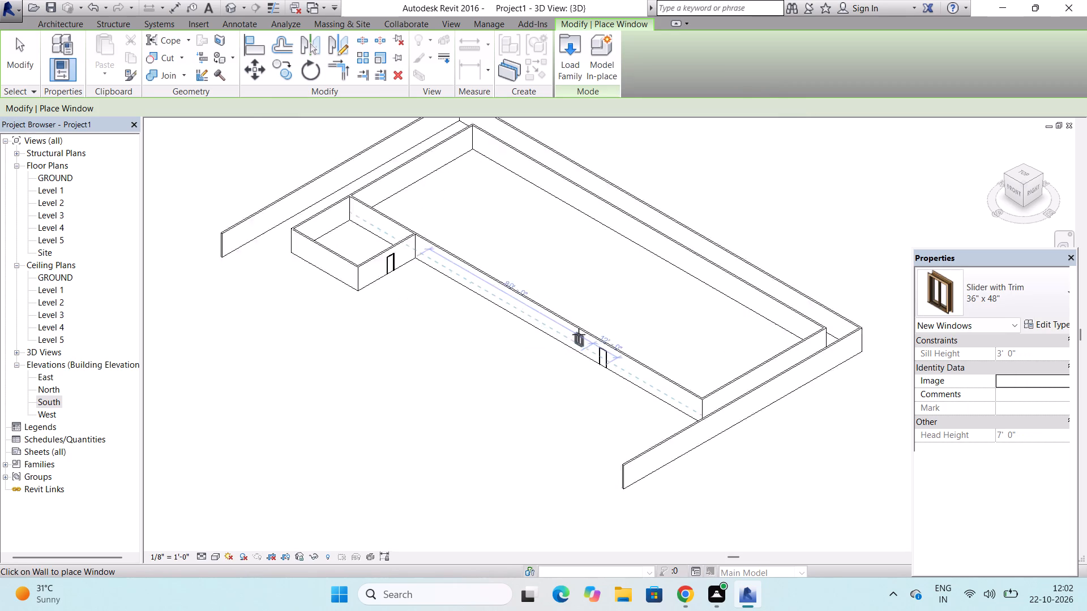
scroll(579, 334, "up", 3)
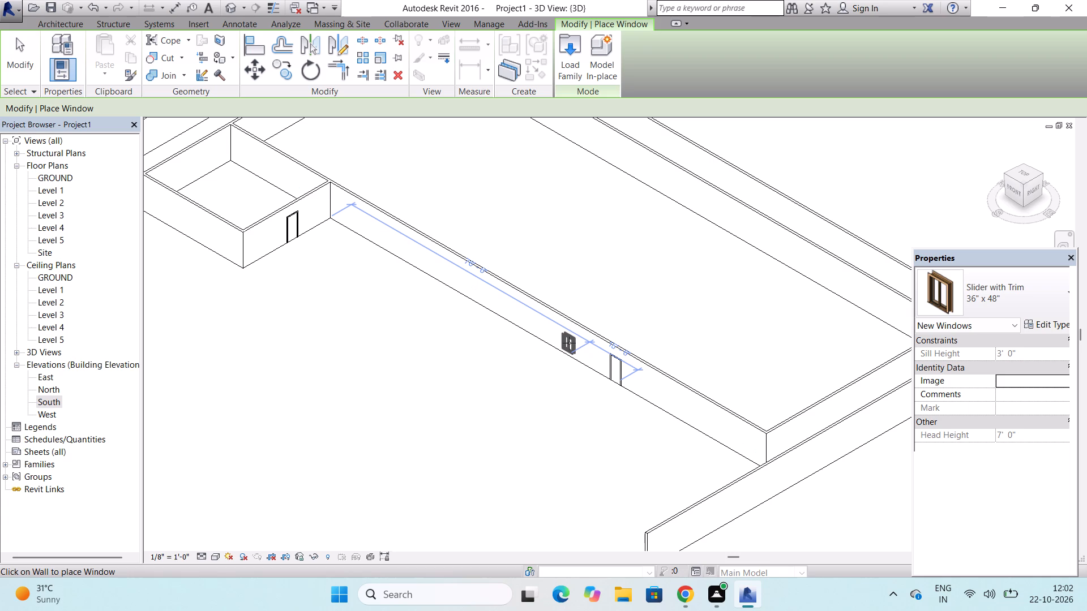
left_click(569, 343)
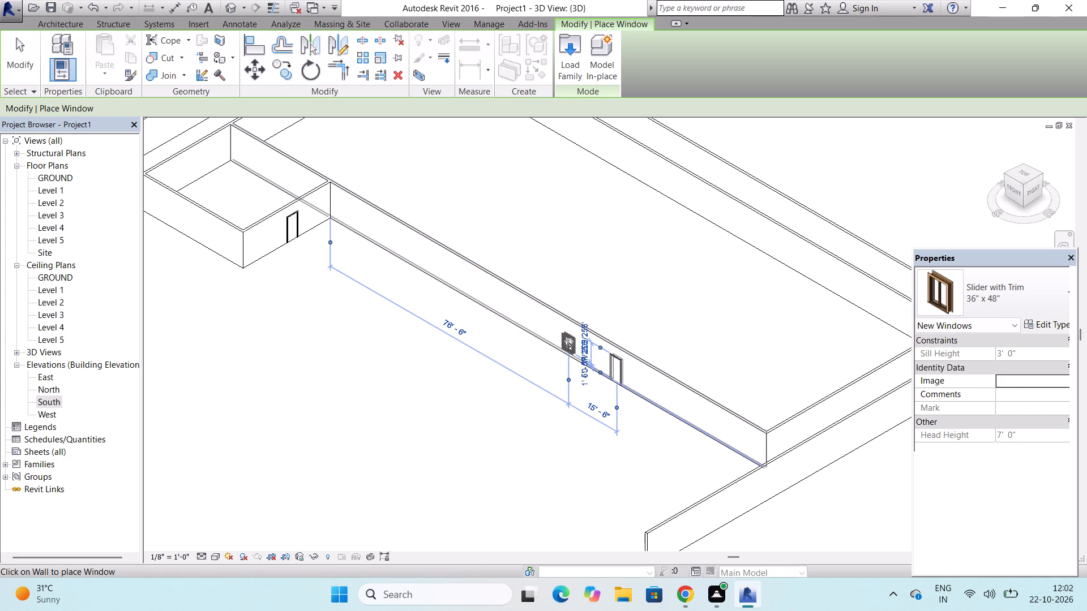
key("Escape")
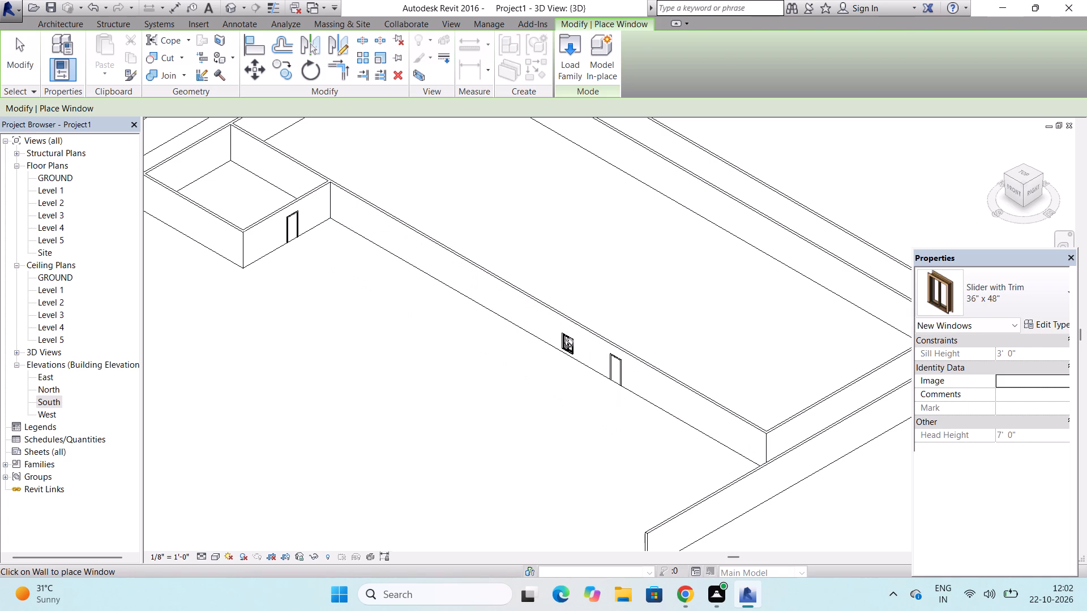
End window placement and open the GROUND floor plan.
key("Escape")
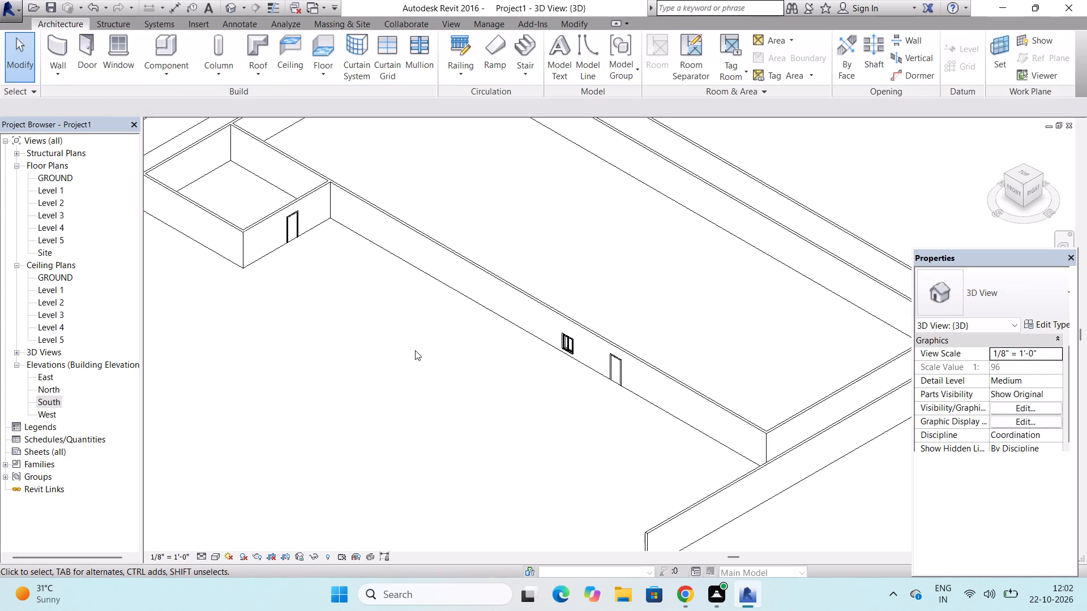
scroll(413, 370, "down", 6)
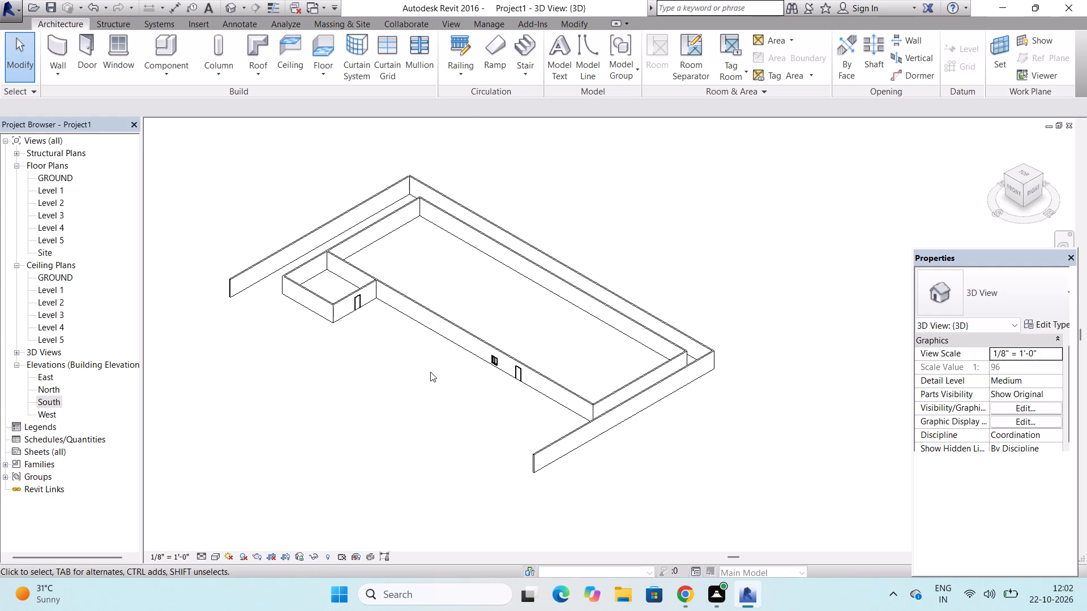
double_click(57, 175)
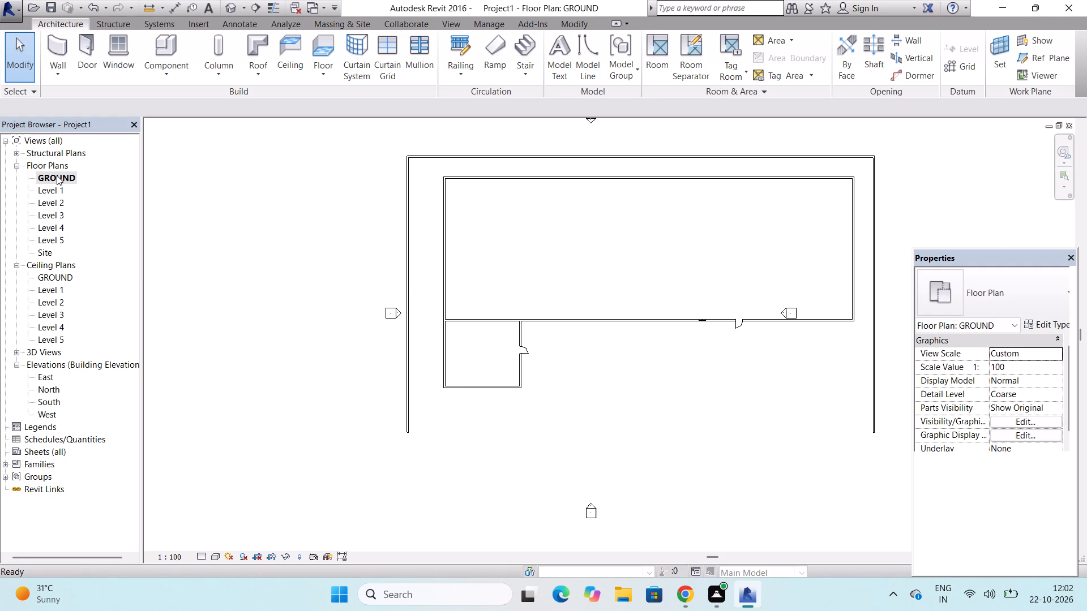
scroll(85, 209, "down", 2)
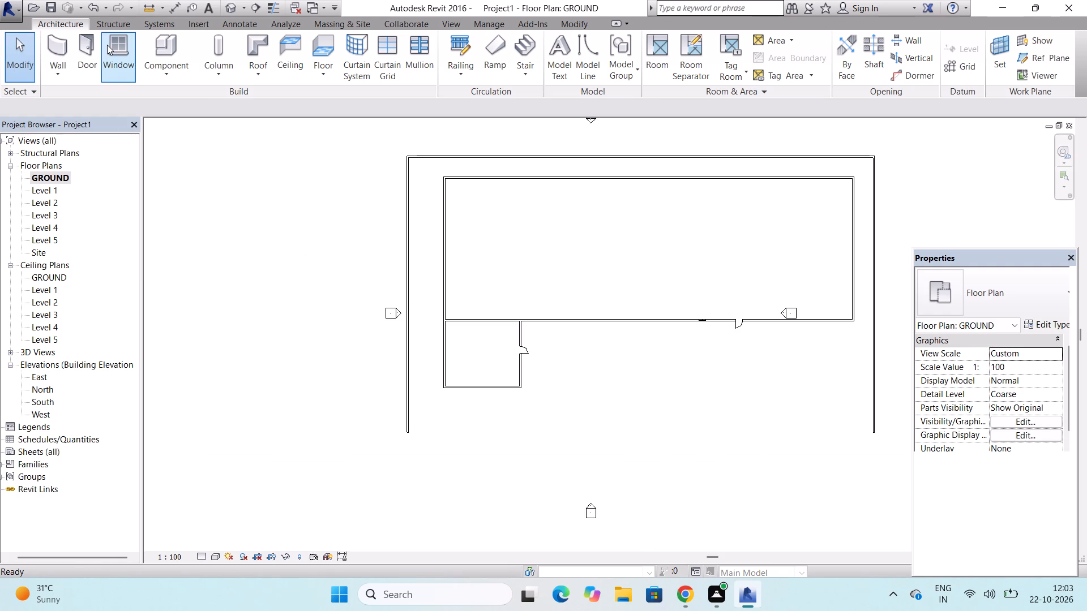
Start an architectural floor of type Generic Floor - 400mm on the GROUND level, with a rectangular boundary.
left_click(289, 61)
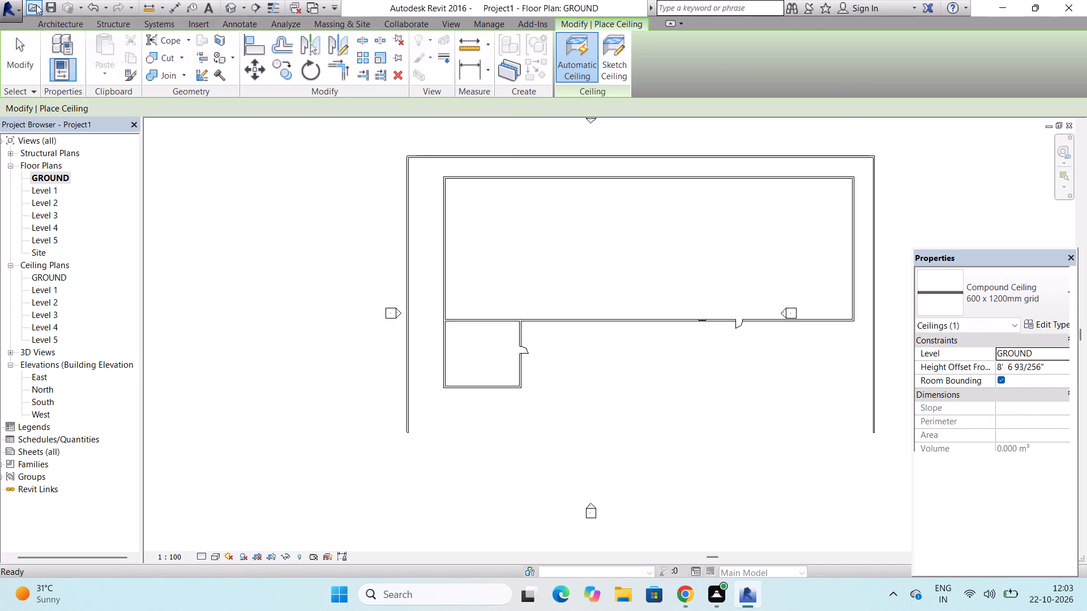
left_click(59, 23)
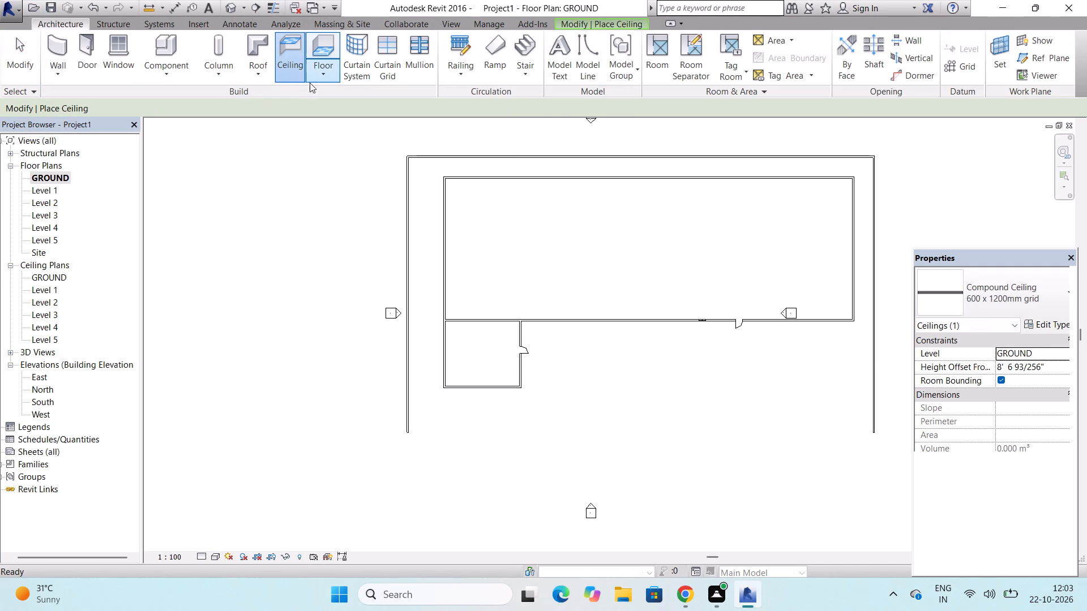
left_click(311, 78)
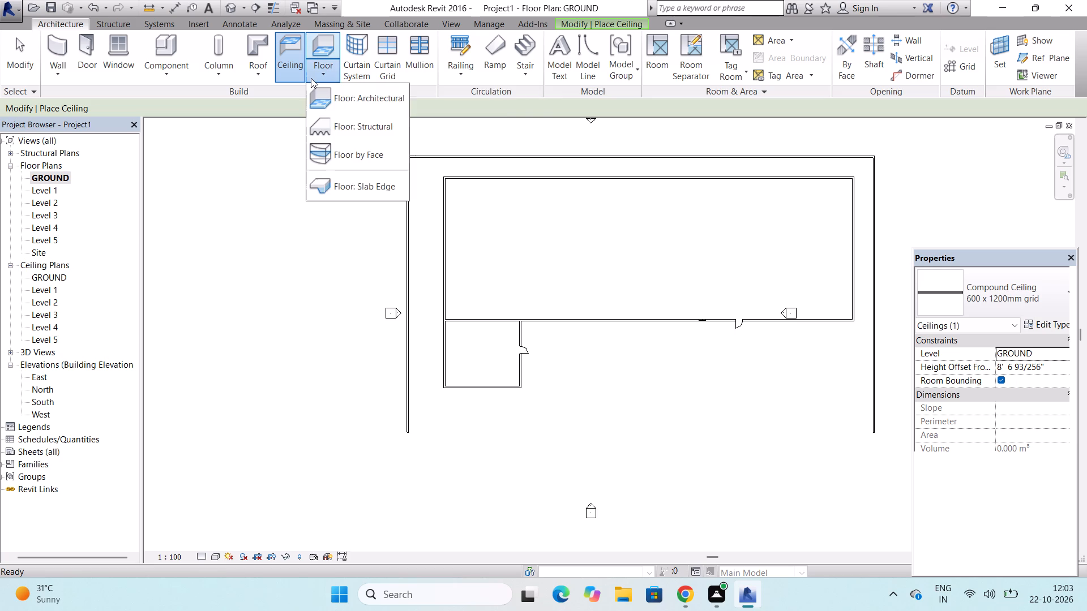
left_click(312, 87)
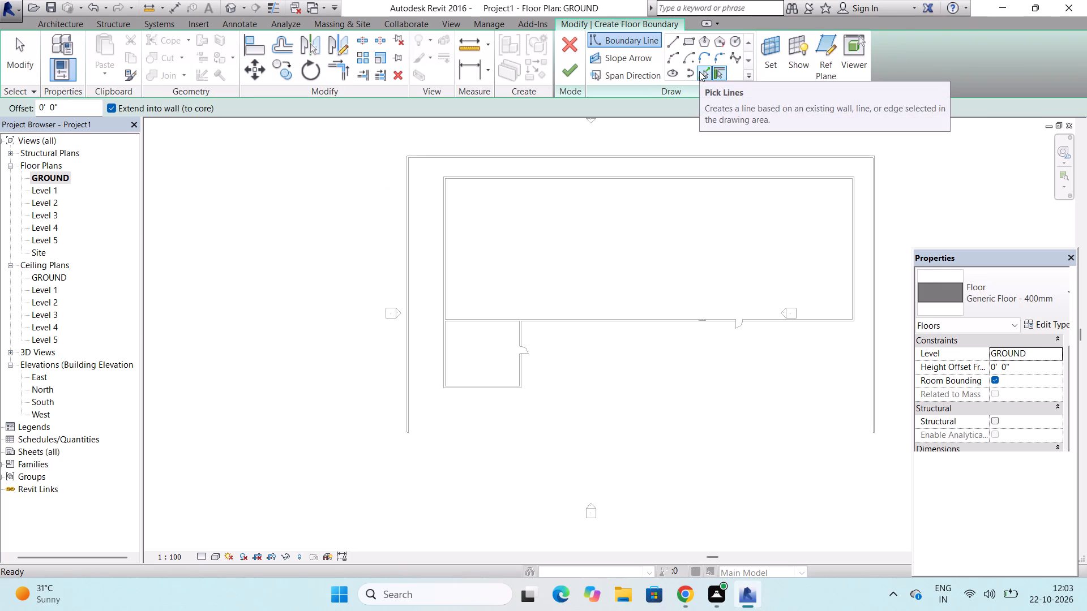
left_click(690, 44)
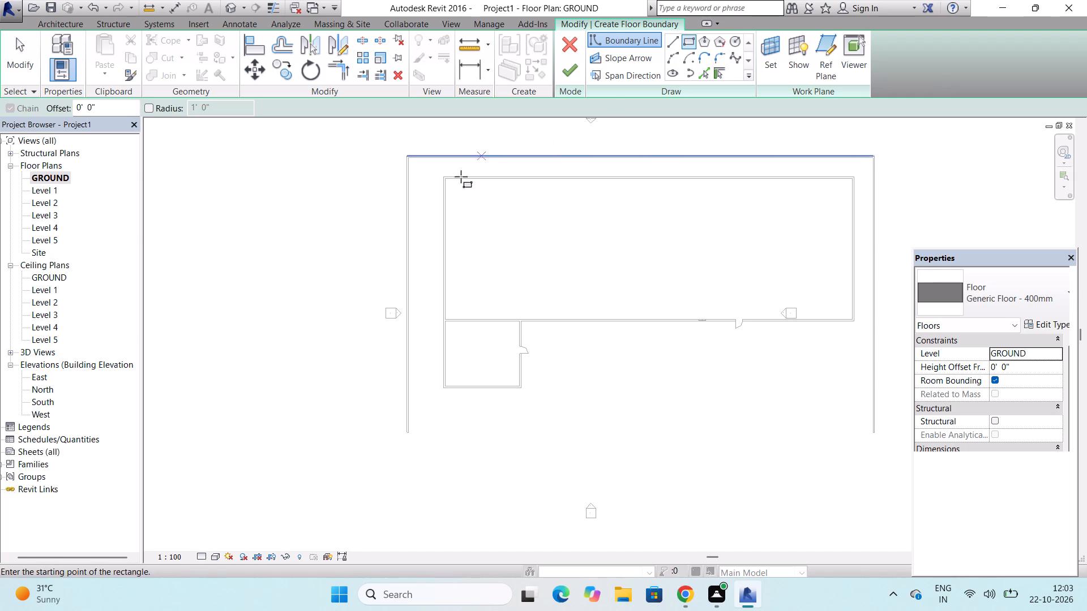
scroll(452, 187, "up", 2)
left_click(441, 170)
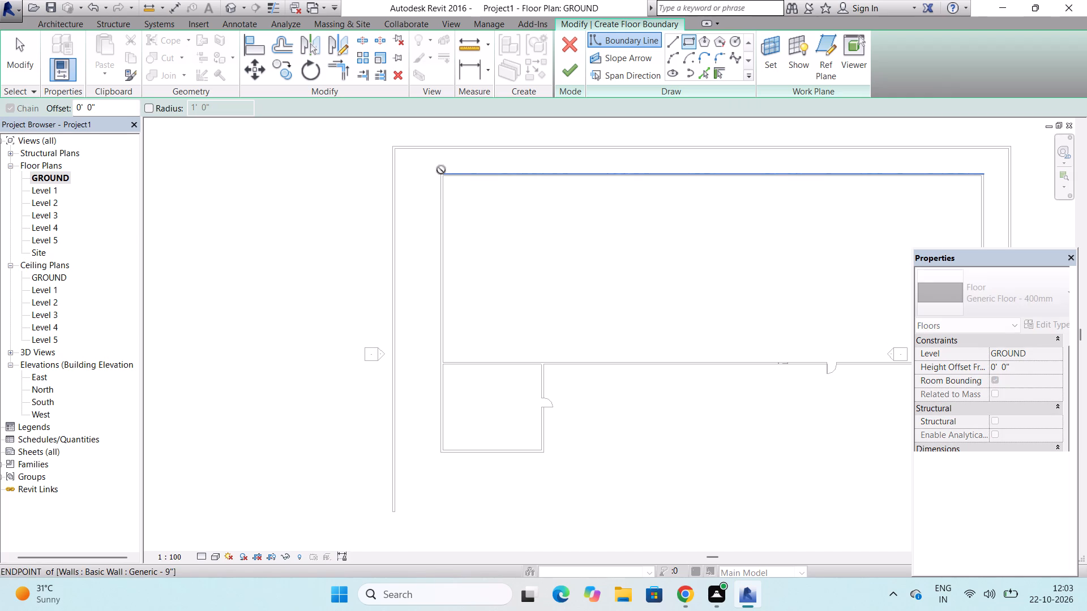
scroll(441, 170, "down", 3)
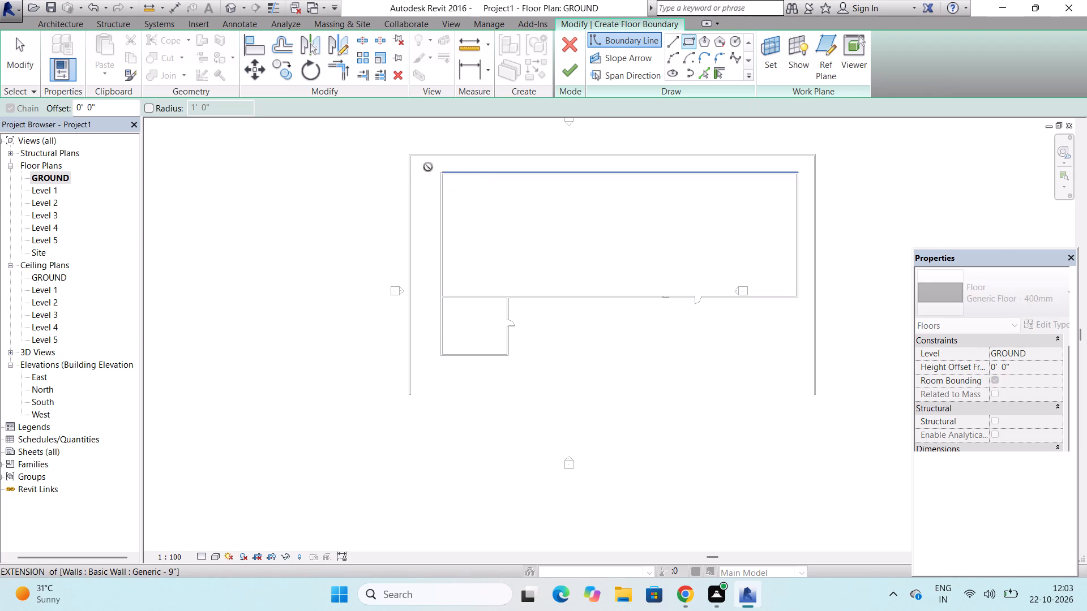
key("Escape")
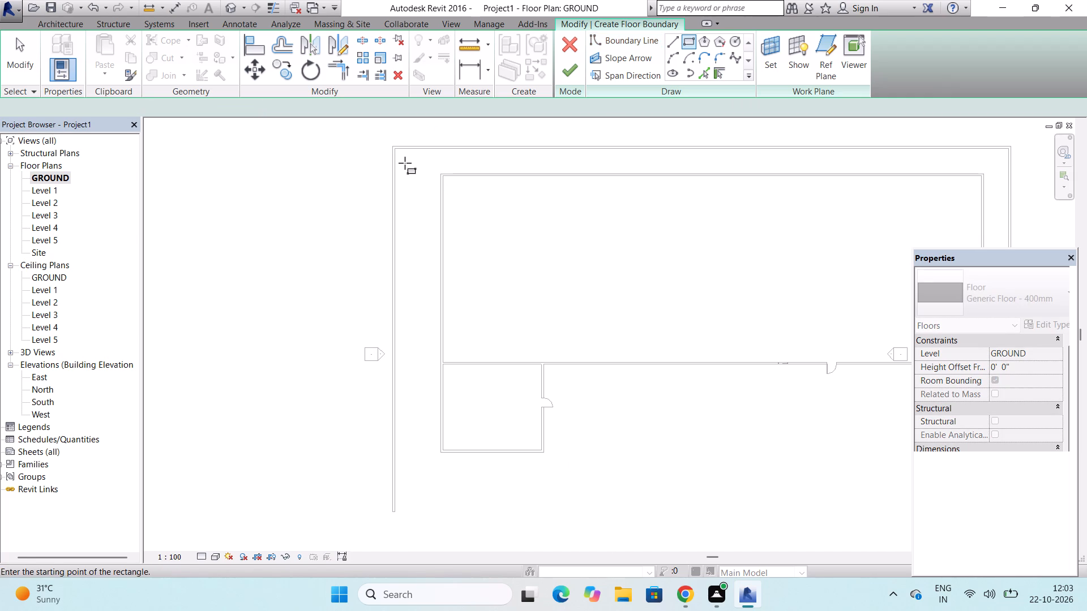
Draw the floor boundary about 196' 0" by 116' 4" between opposite outer corners of the perimeter walls, dismissing the licence notice, and finish the floor.
scroll(398, 150, "up", 4)
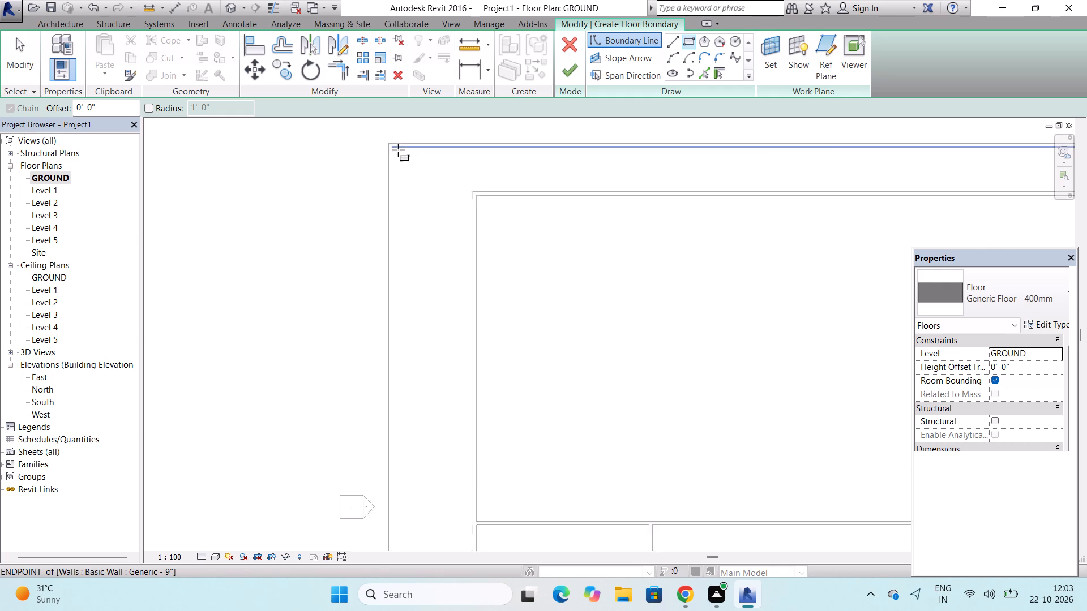
scroll(398, 150, "up", 3)
left_click(380, 138)
scroll(380, 138, "down", 2)
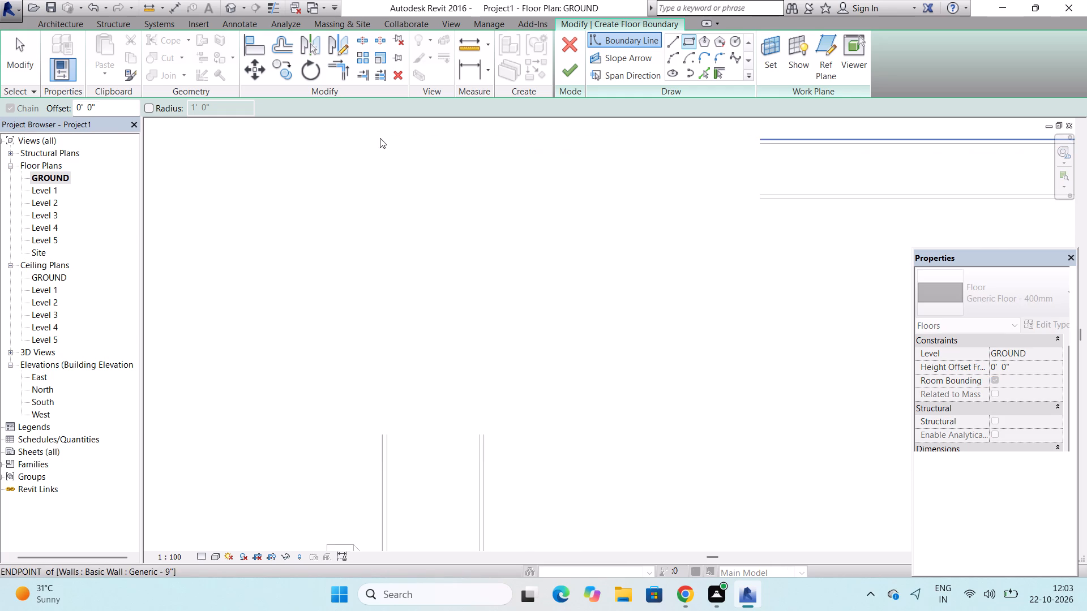
scroll(380, 138, "down", 5)
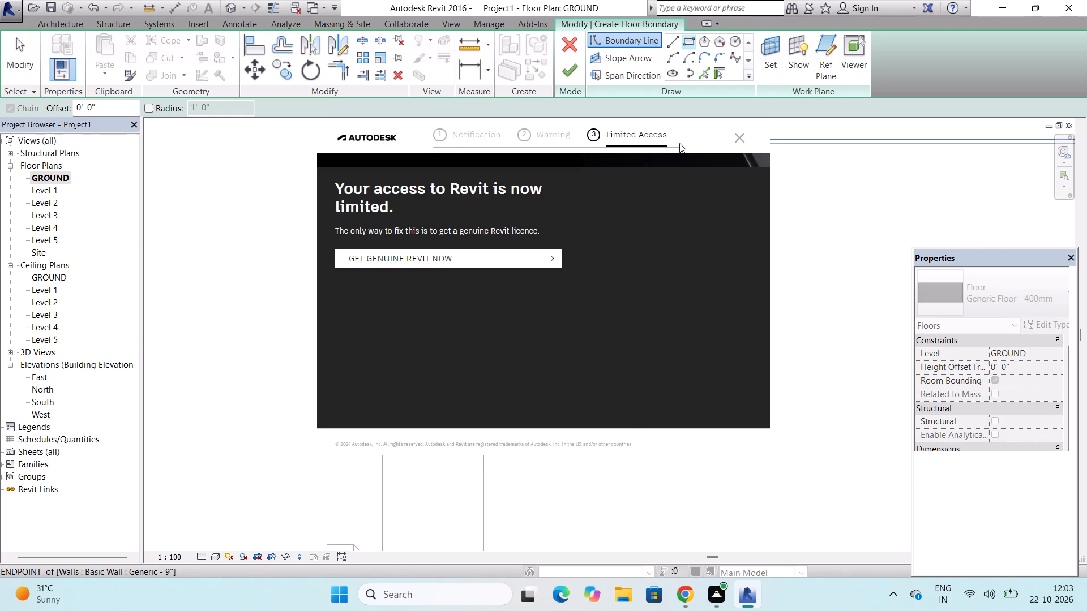
left_click(735, 136)
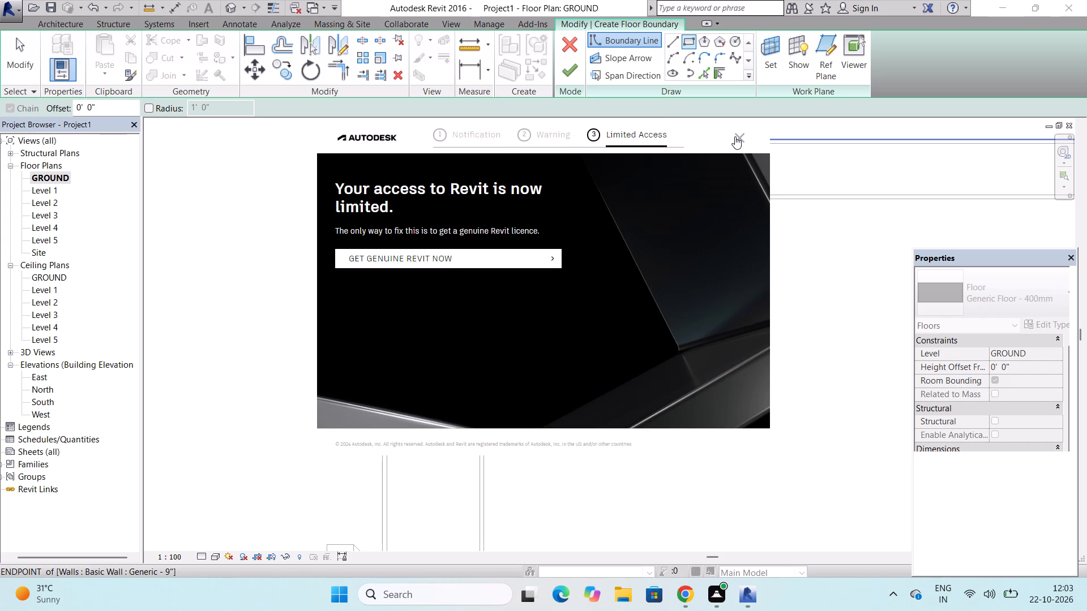
scroll(587, 192, "down", 9)
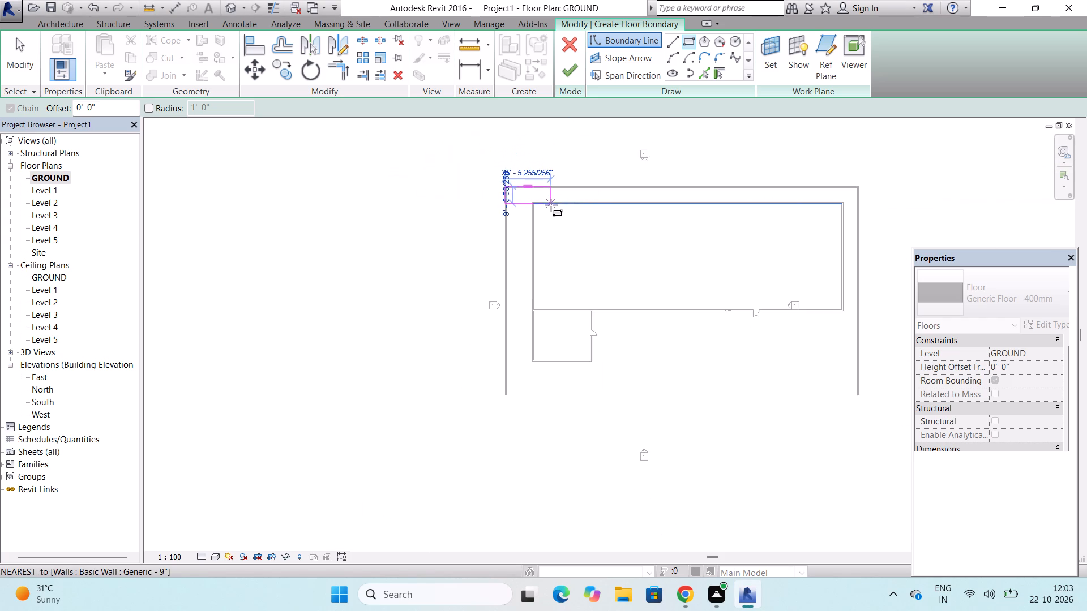
scroll(551, 205, "down", 1)
scroll(814, 380, "up", 4)
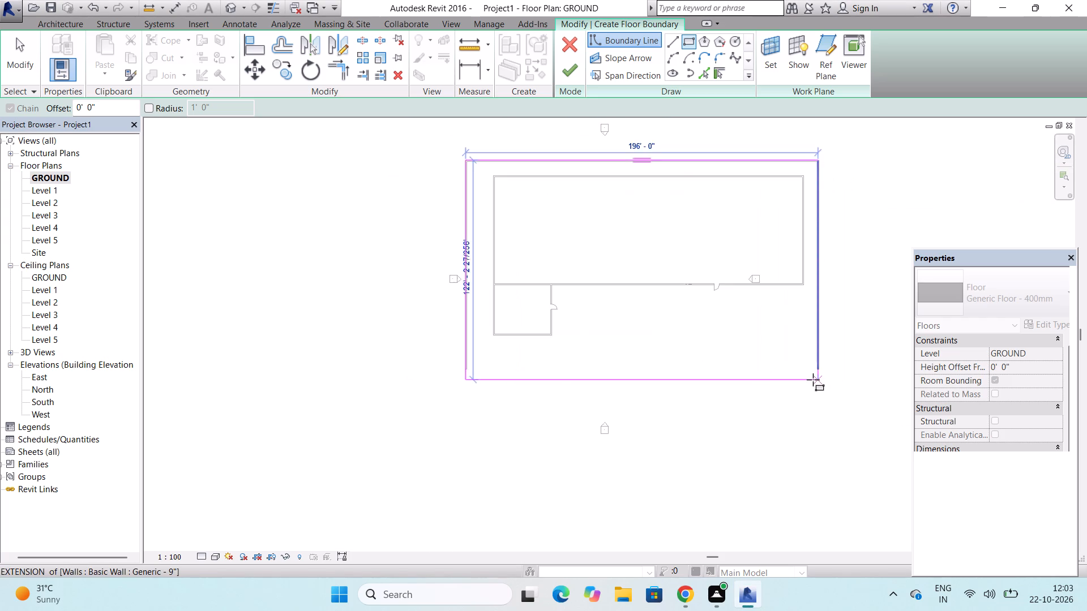
scroll(813, 380, "up", 7)
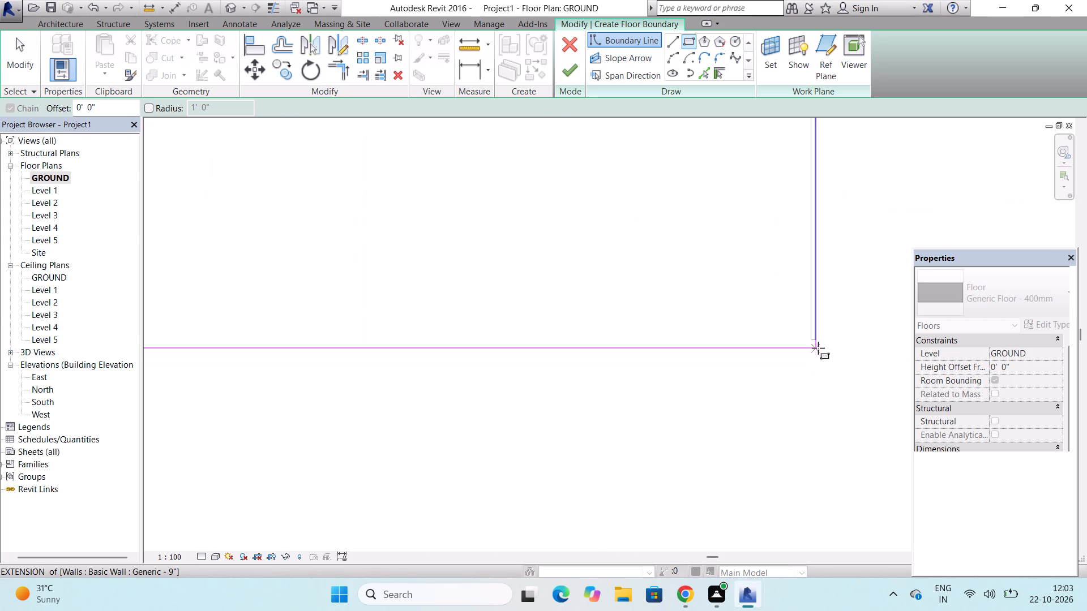
left_click(818, 343)
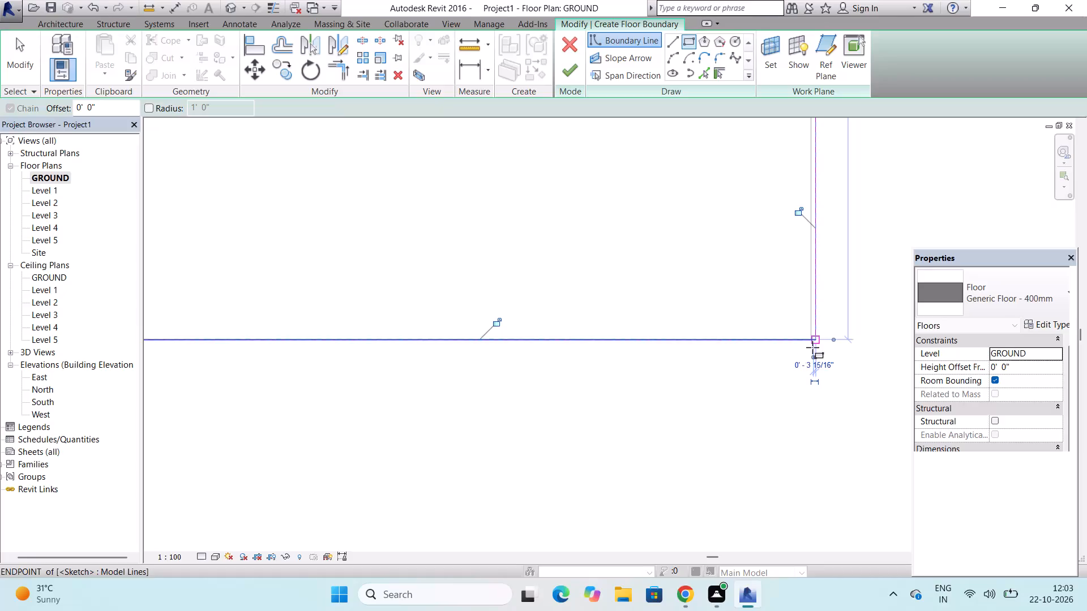
scroll(796, 360, "down", 10)
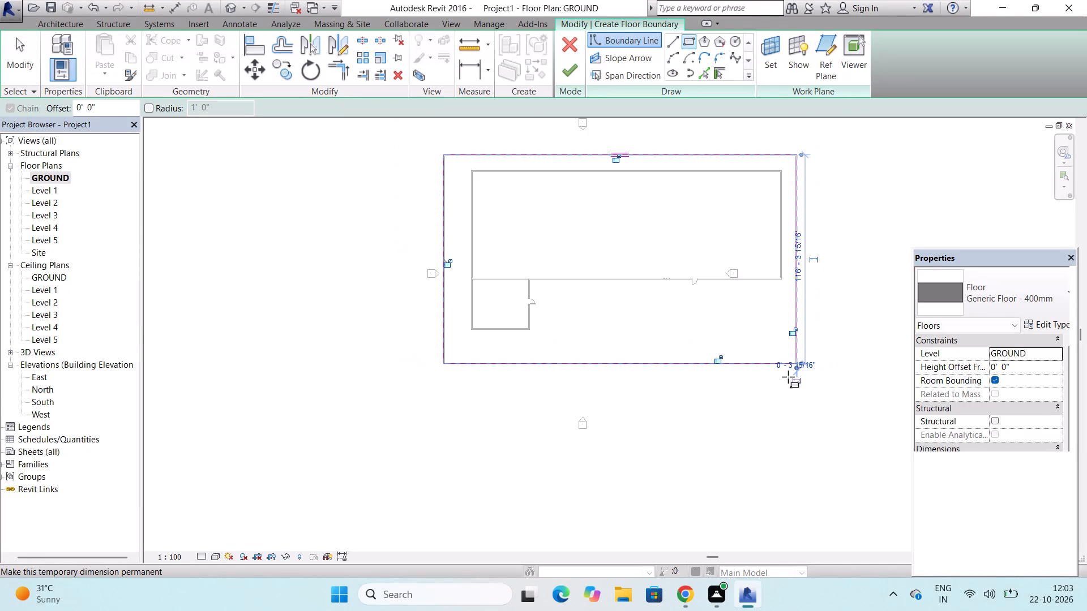
left_click(563, 78)
scroll(543, 317, "down", 3)
scroll(521, 382, "down", 2)
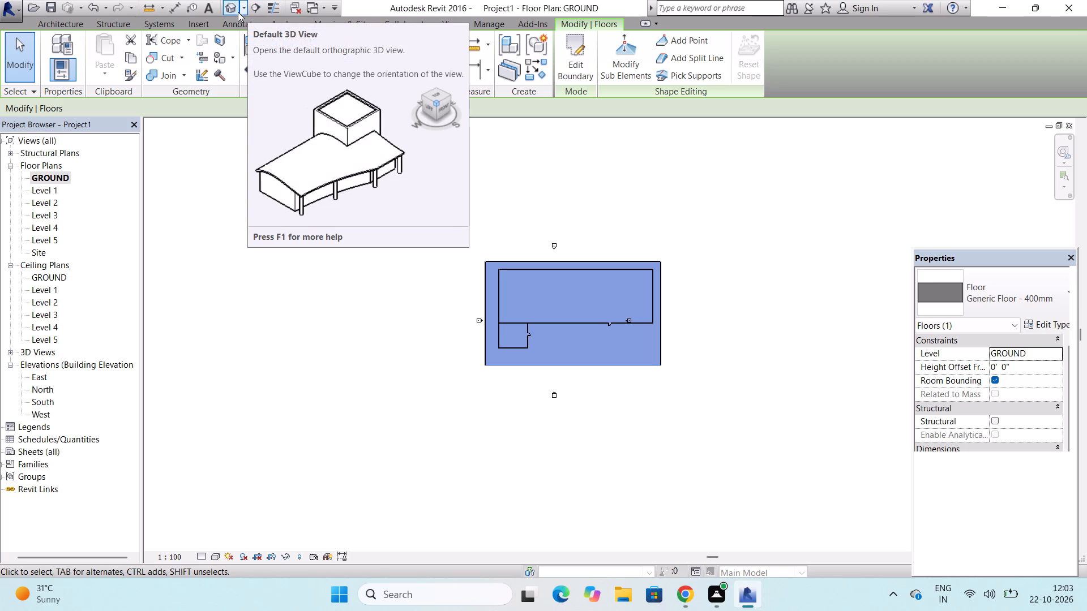
scroll(532, 321, "up", 2)
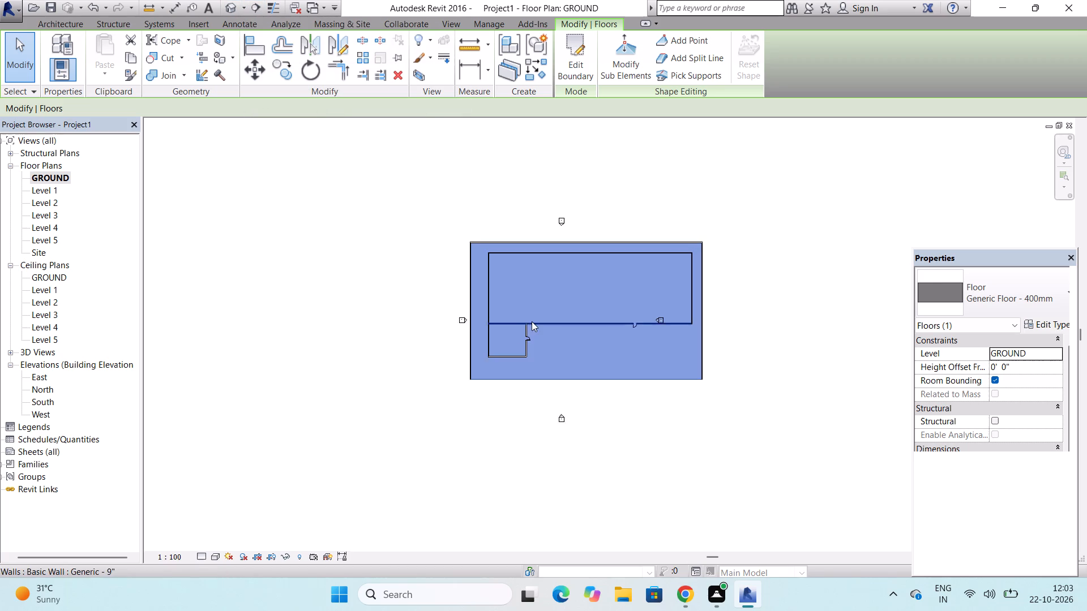
scroll(532, 321, "up", 6)
key("Escape")
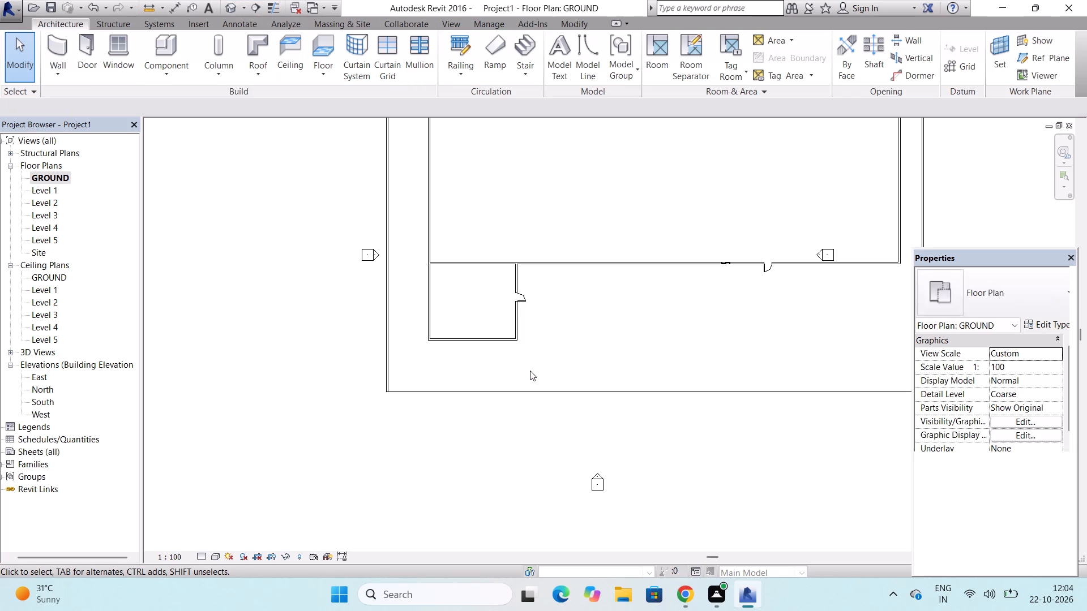
Flip the facing of the small projecting room's east door so it swings into the room.
scroll(503, 300, "up", 3)
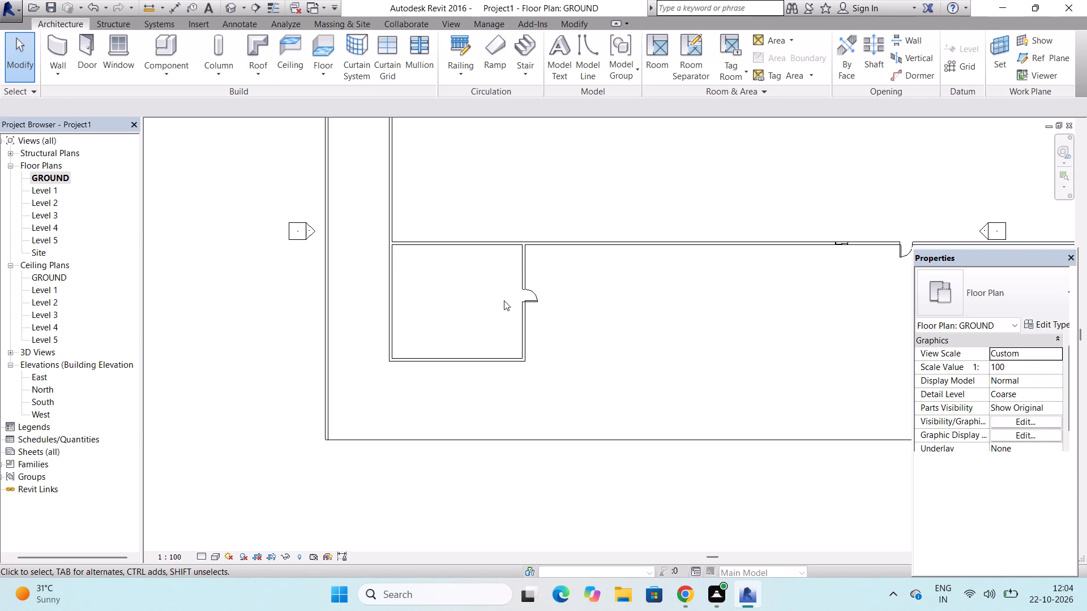
left_click(537, 297)
scroll(514, 303, "up", 3)
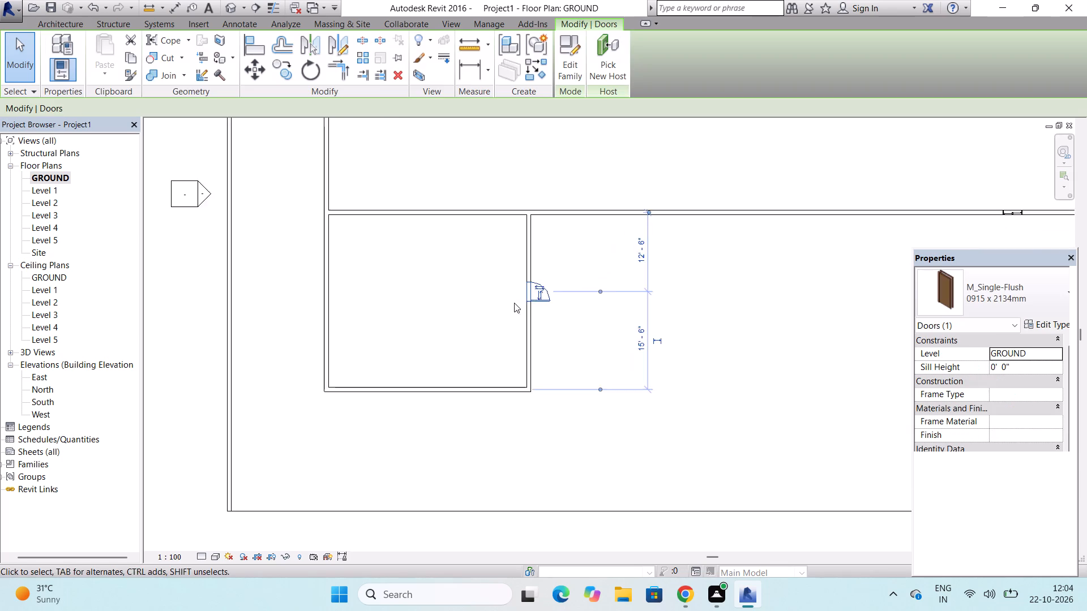
scroll(514, 303, "up", 4)
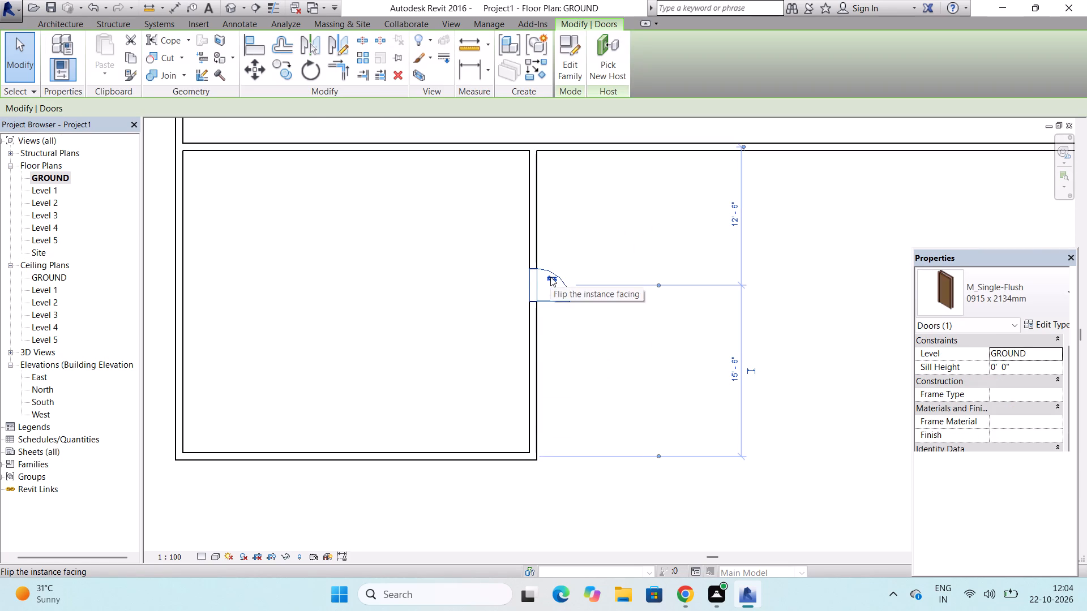
left_click(550, 277)
scroll(539, 291, "down", 9)
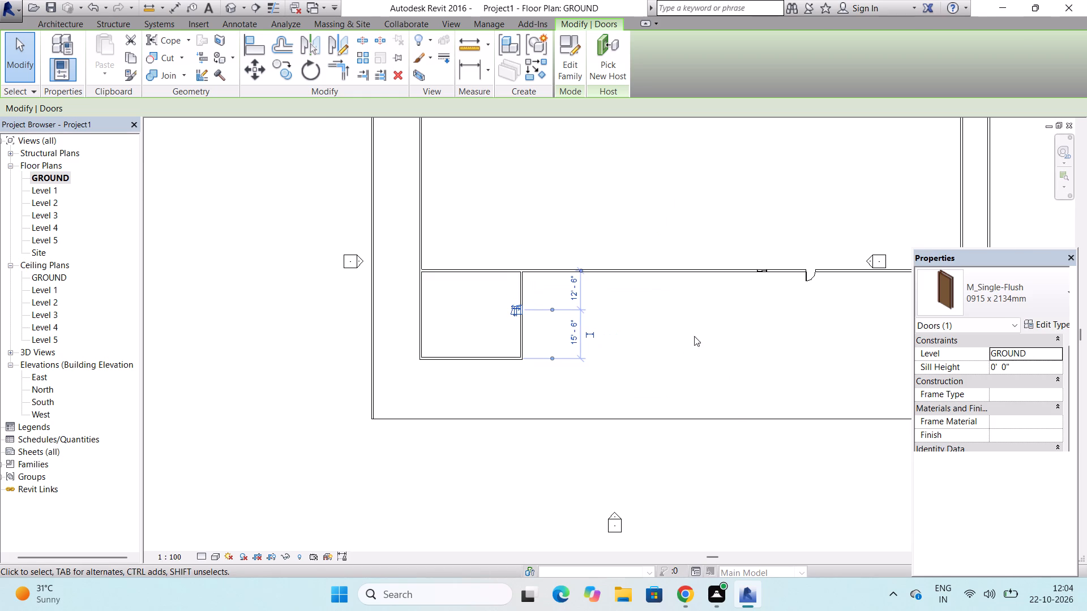
Flip the facing of the door in the long inner front wall so it swings into the main building.
scroll(850, 256, "up", 8)
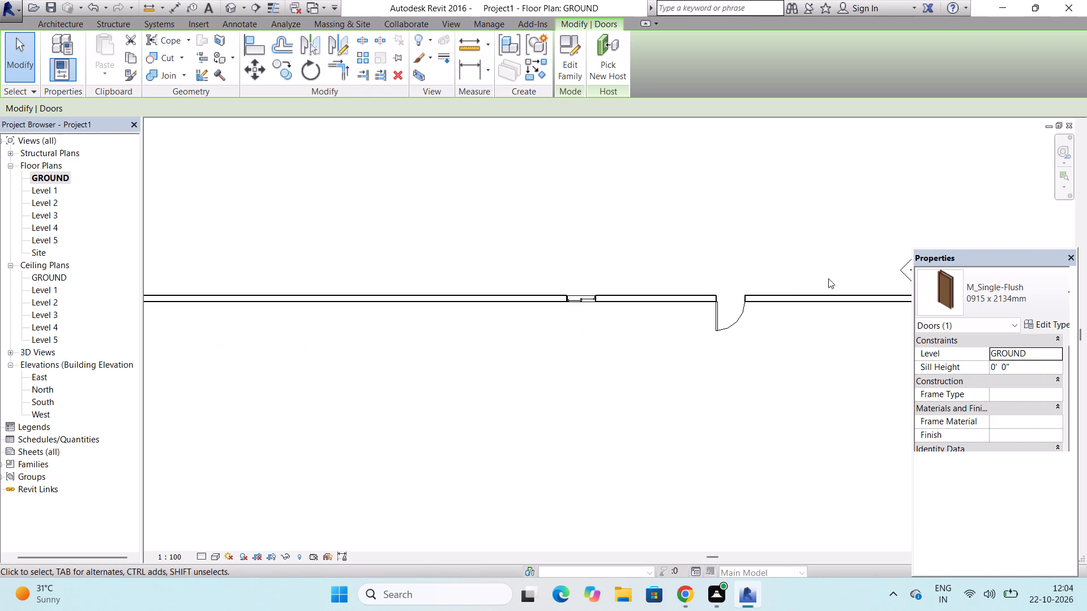
left_click(735, 316)
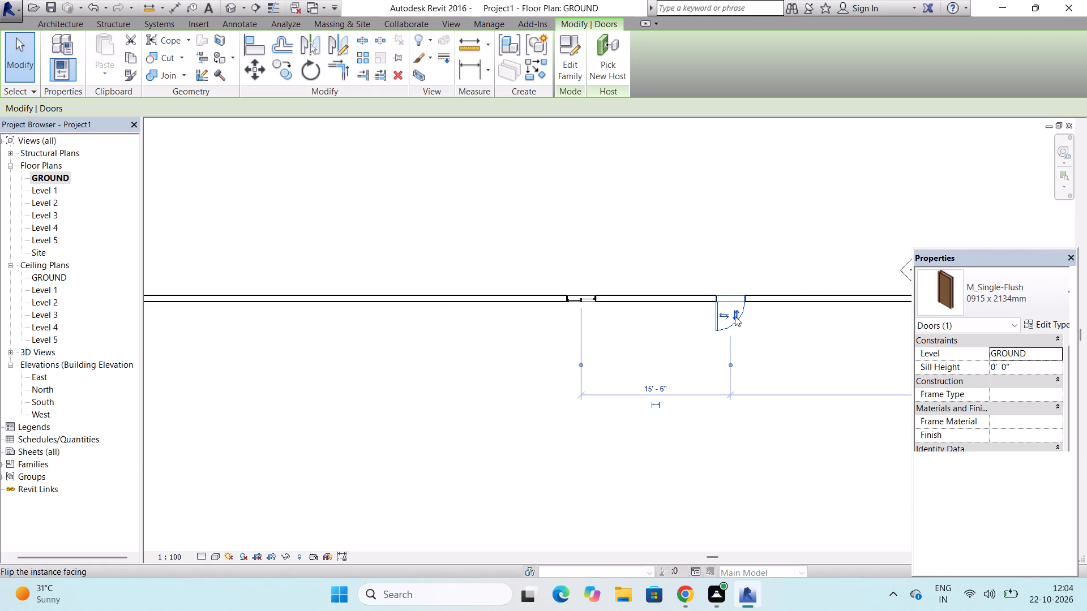
left_click(737, 316)
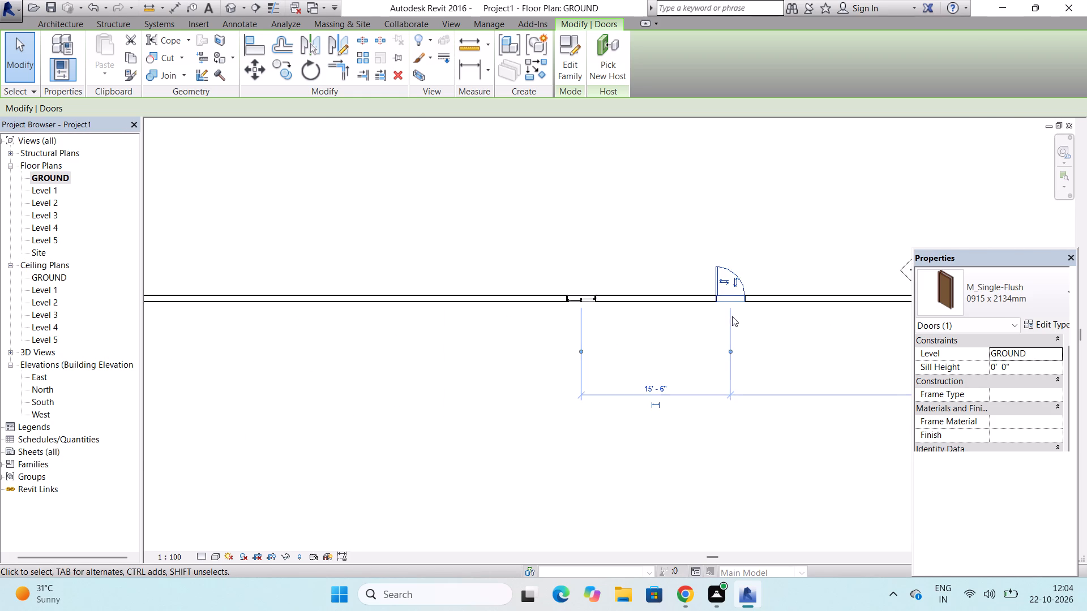
scroll(717, 317, "down", 3)
key("Escape")
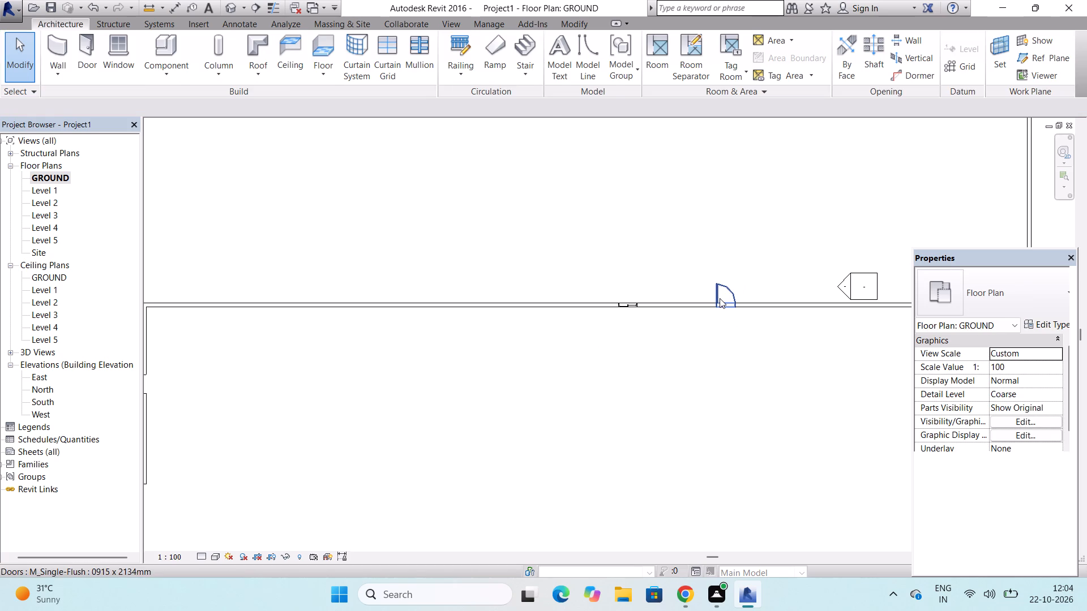
Flip the hand of the long inner front wall's door so it hinges on its east side.
left_click(720, 298)
scroll(720, 298, "up", 5)
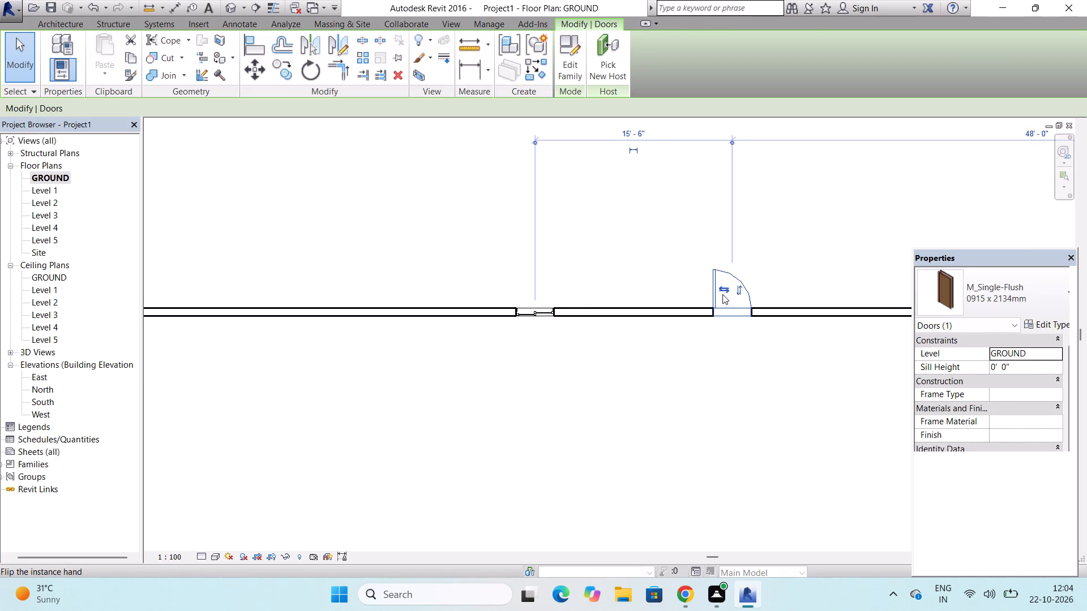
left_click(722, 292)
scroll(707, 326, "down", 2)
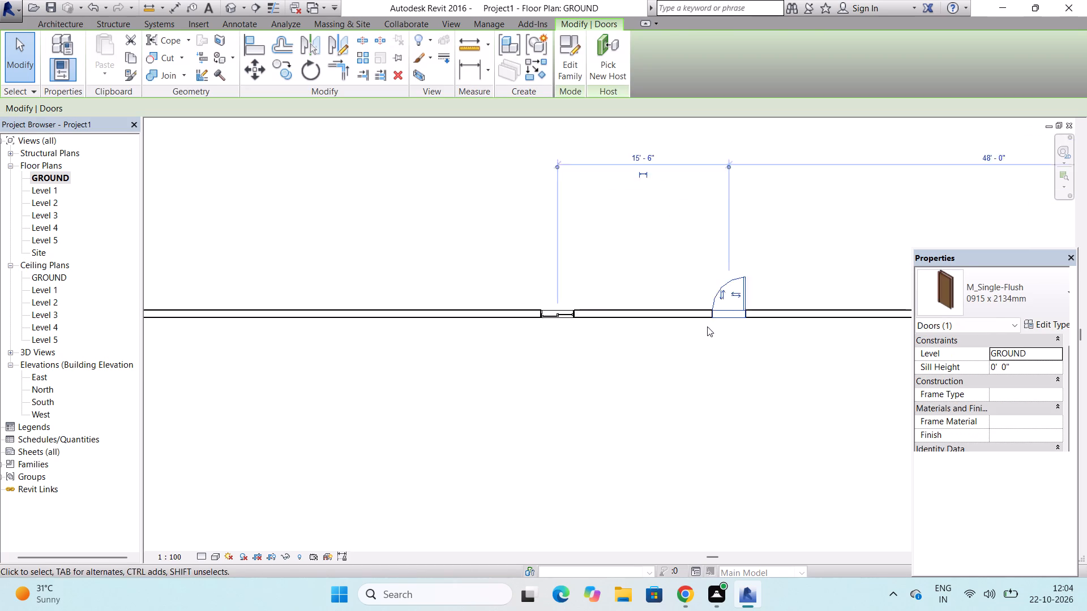
scroll(707, 326, "down", 5)
key("Escape")
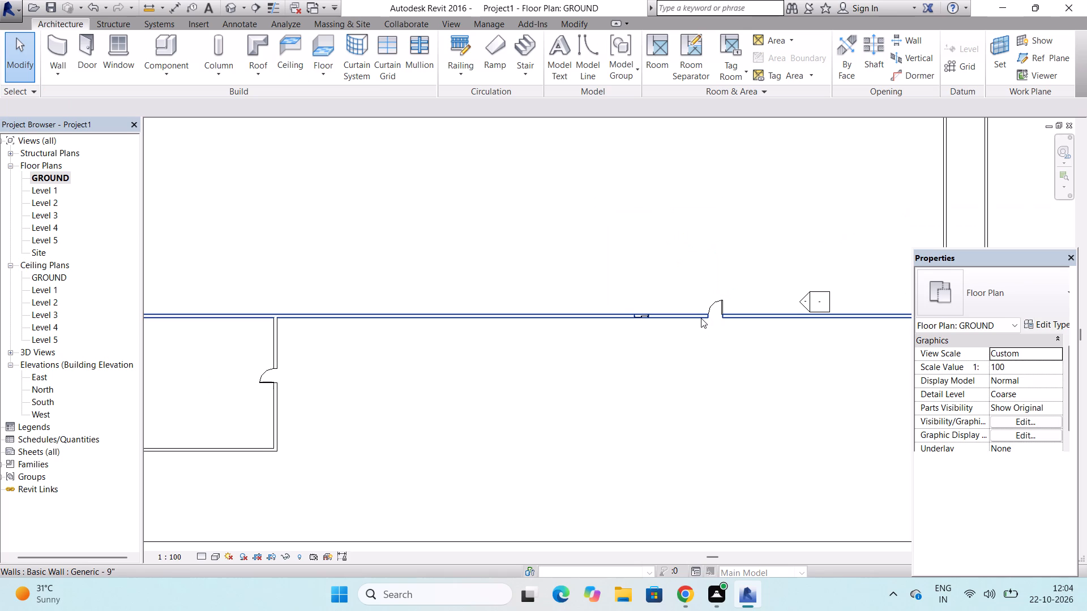
Copy the ground-floor walls, door and window openings, slab and the elevation markers around them, and paste them aligned to Level 1, dismissing the licence notice.
scroll(694, 329, "down", 3)
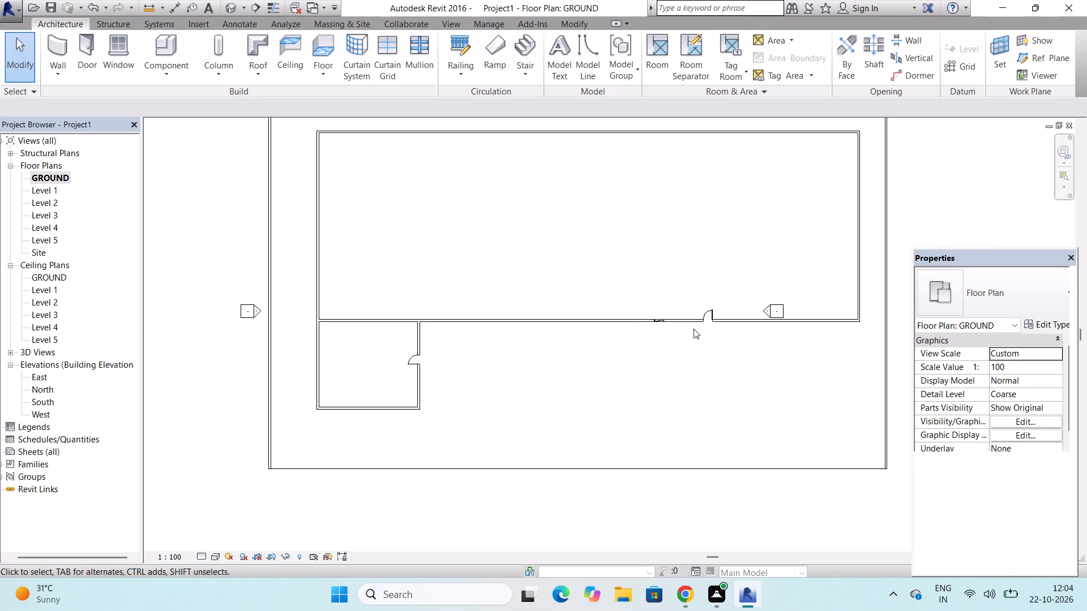
scroll(694, 329, "down", 9)
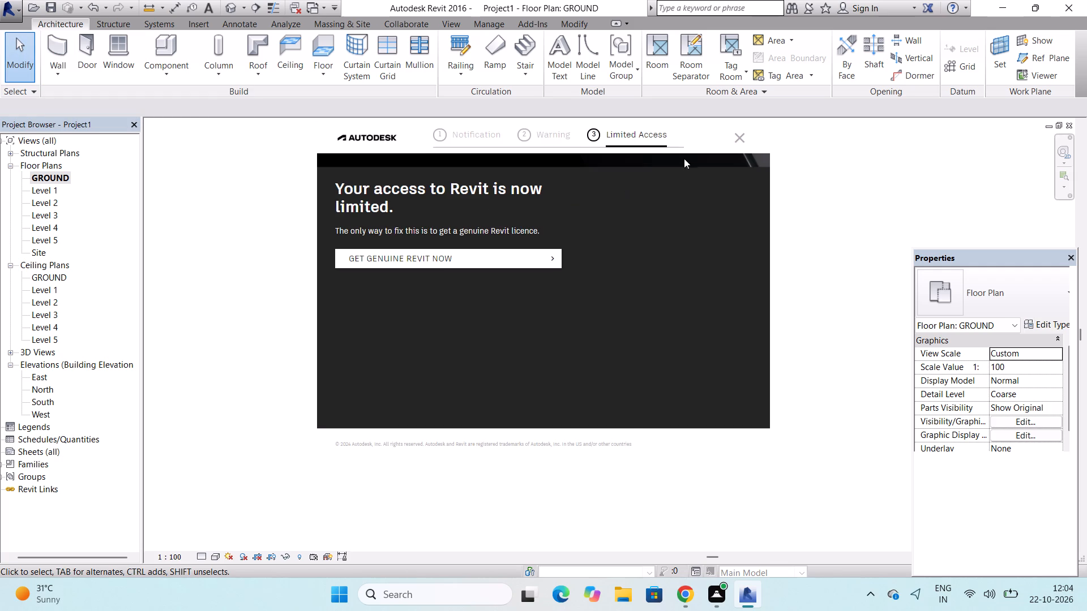
left_click(733, 140)
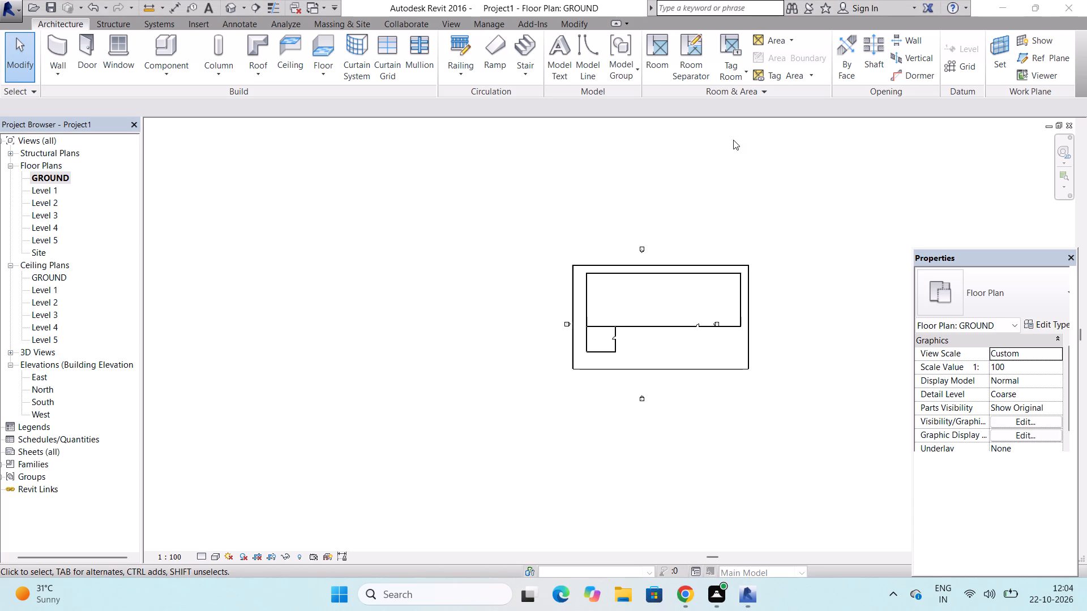
left_click(506, 204)
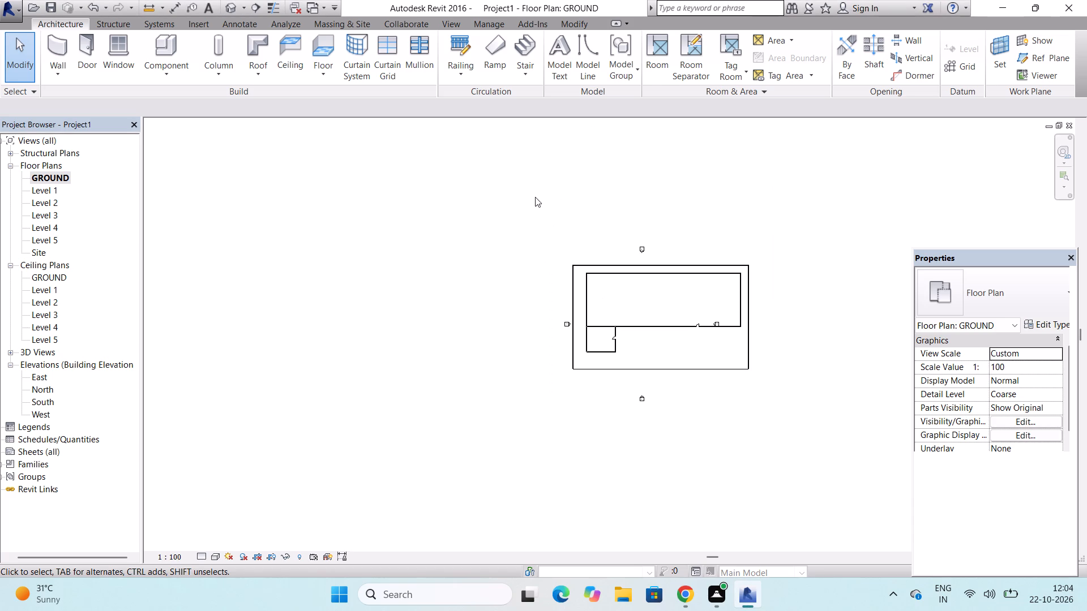
left_click_drag(532, 193, 764, 394)
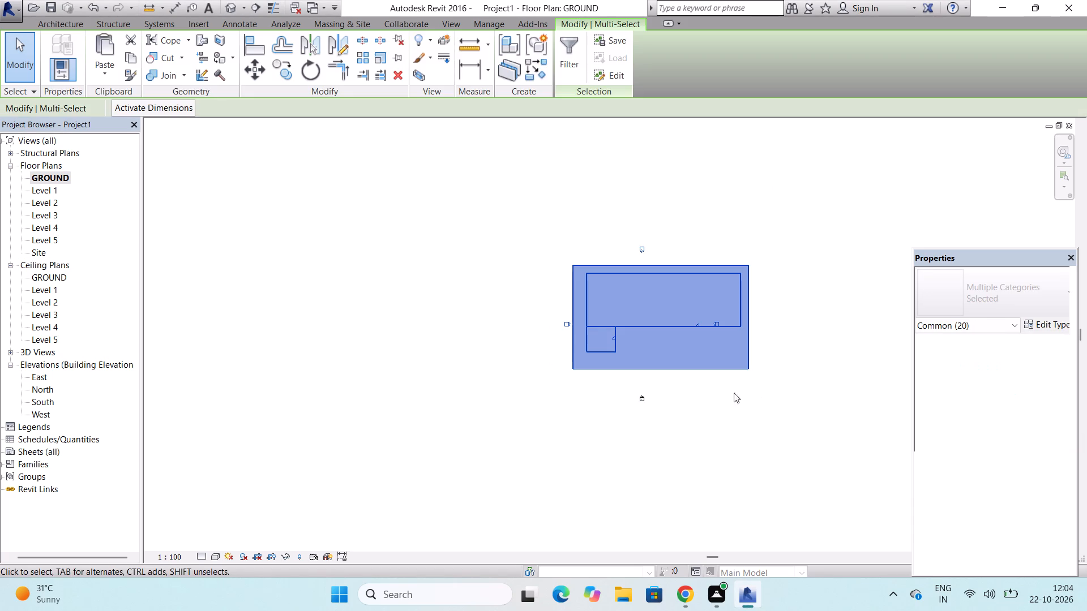
left_click(135, 54)
left_click(119, 66)
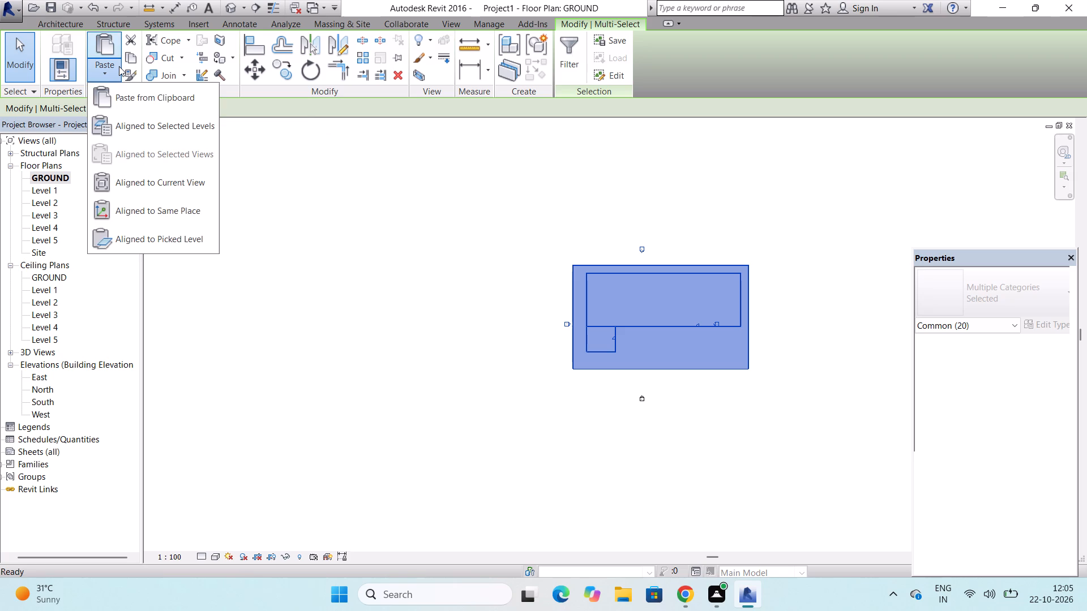
left_click(127, 118)
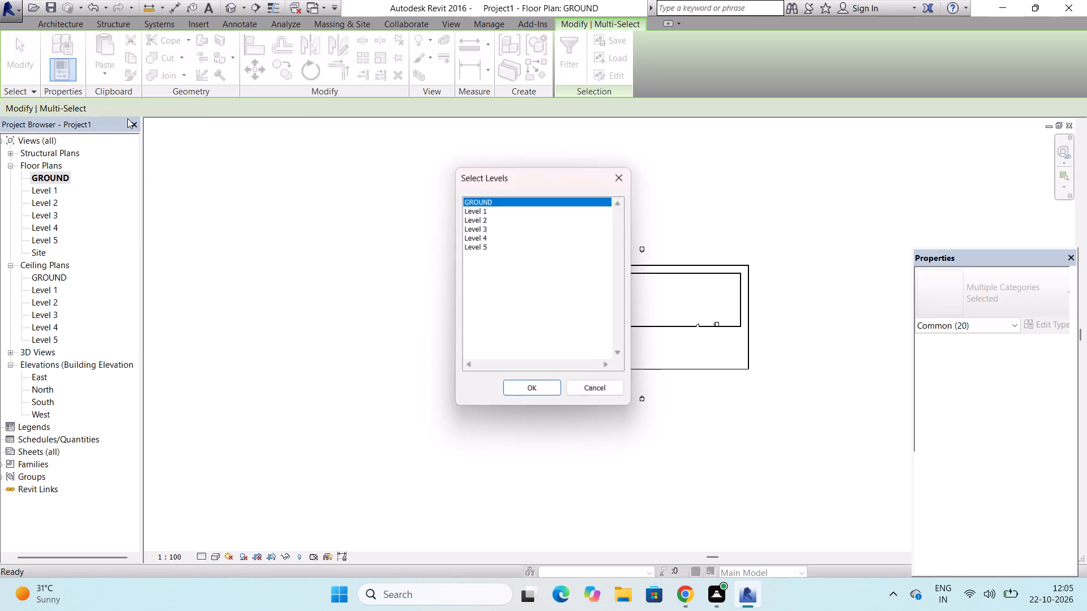
left_click(469, 209)
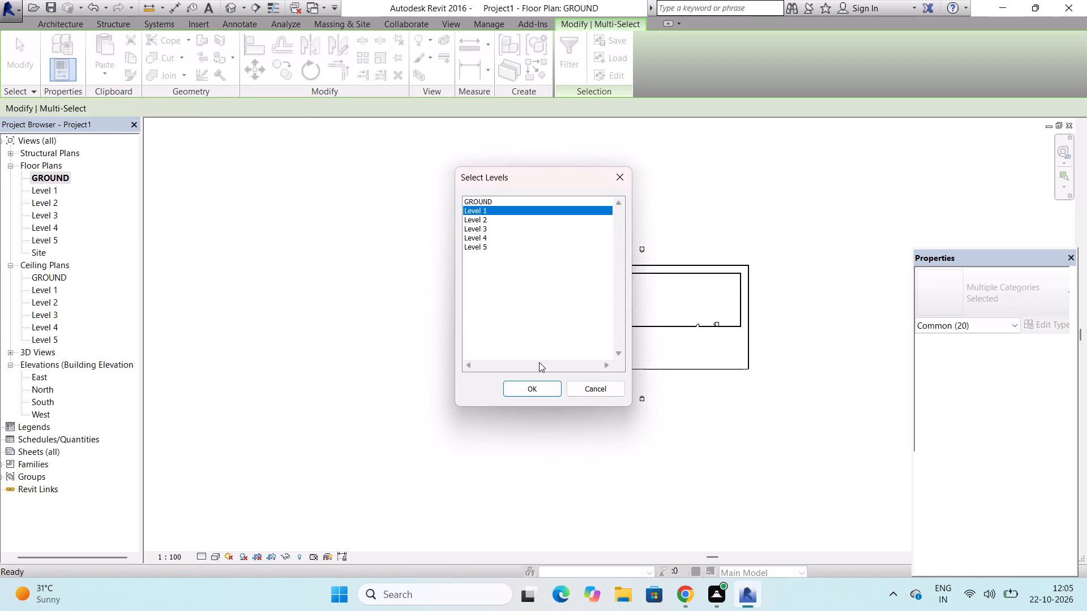
left_click(531, 385)
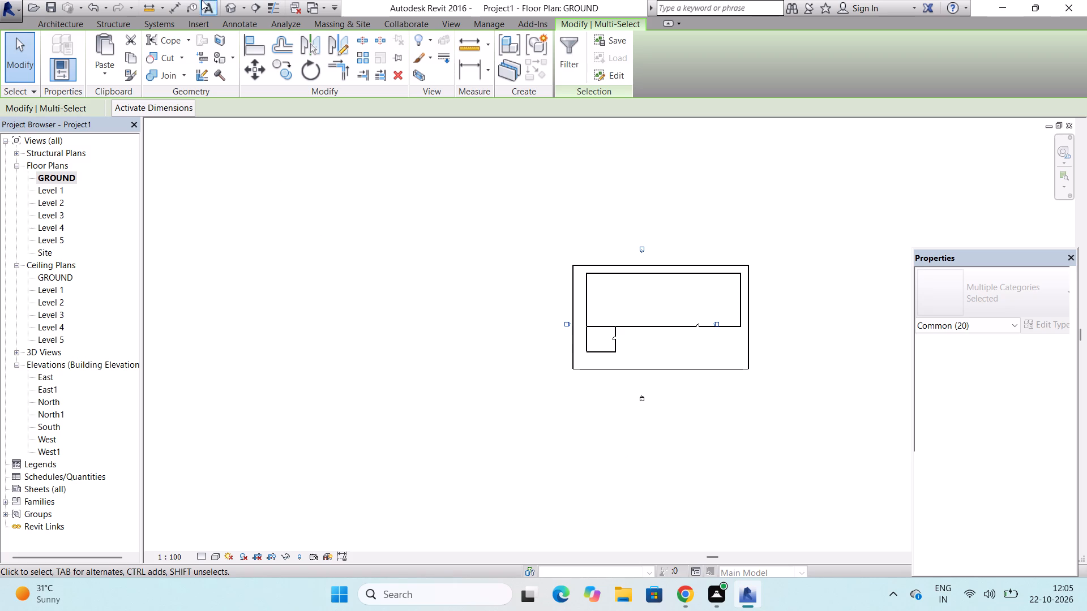
Open the default 3D view, turn the model to its front face and set the visual style to Realistic.
left_click(234, 11)
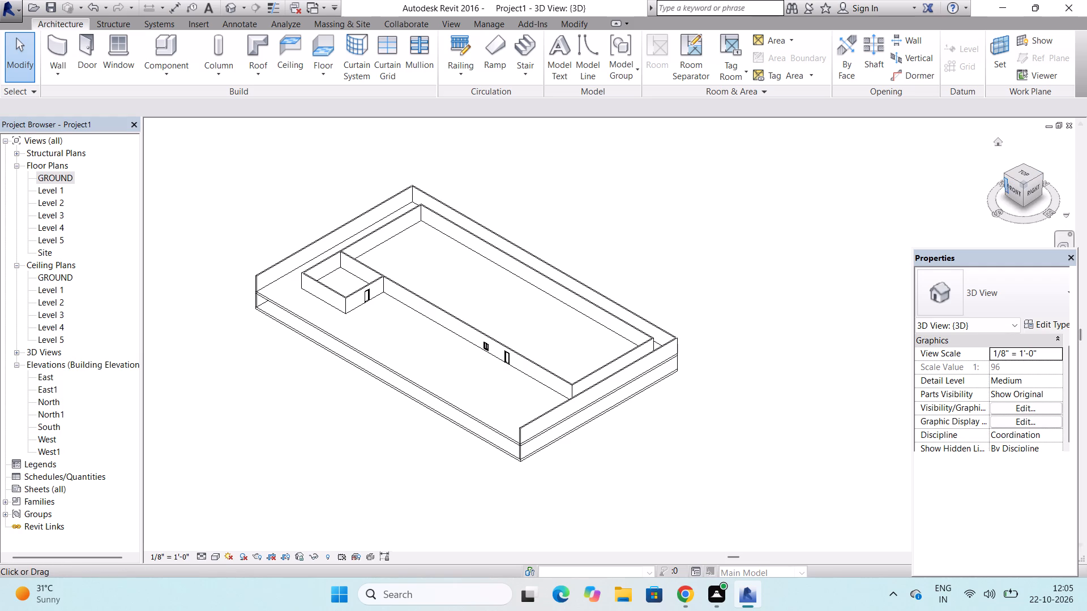
left_click_drag(1004, 174, 197, 148)
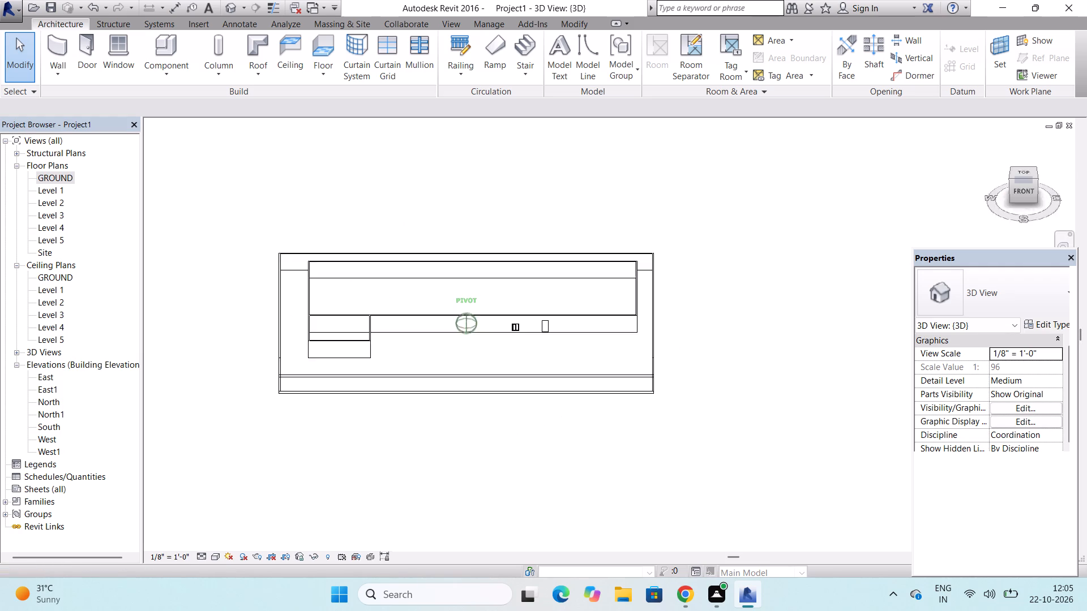
left_click_drag(197, 148, 156, 174)
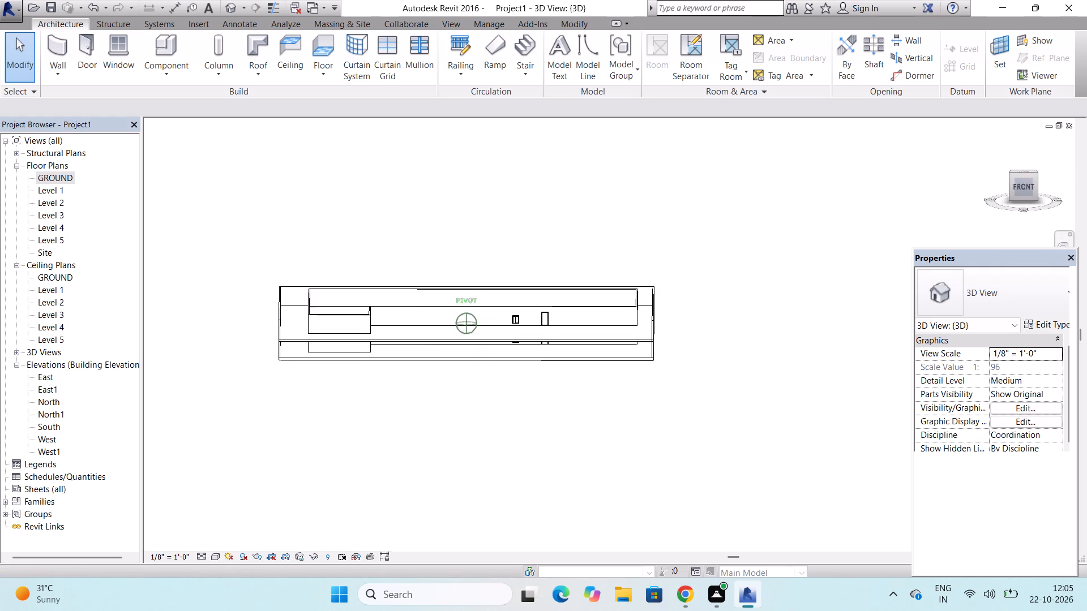
left_click_drag(156, 174, 1065, 164)
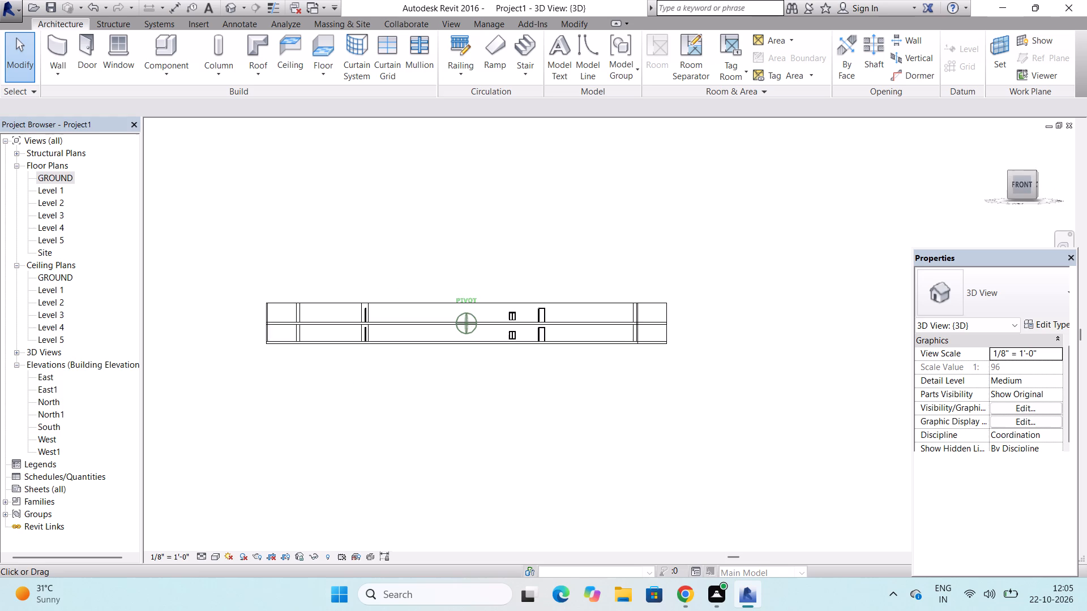
left_click_drag(1065, 164, 938, 169)
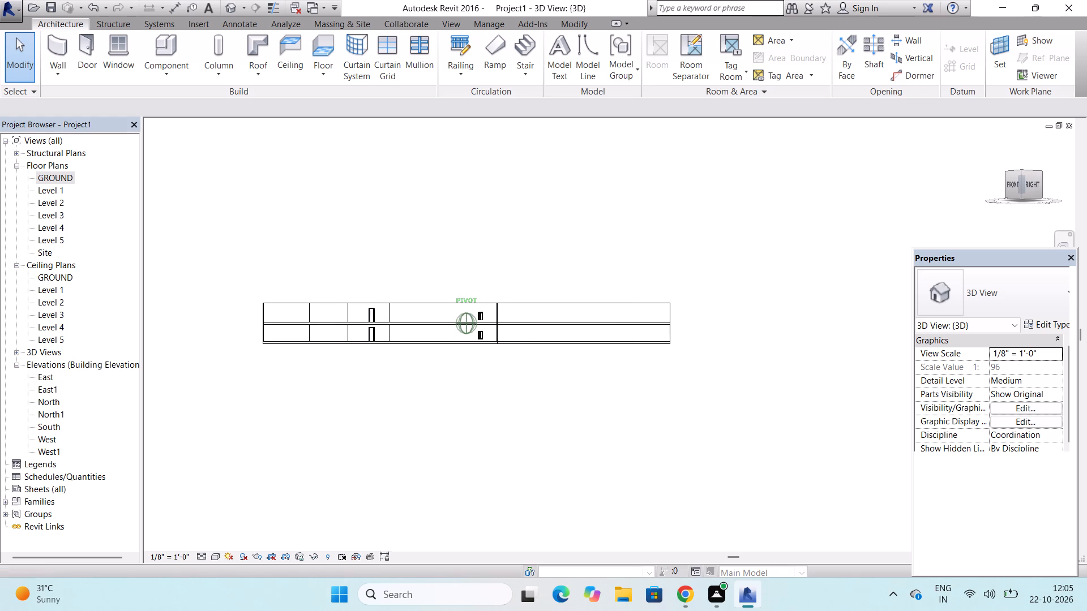
left_click_drag(938, 169, 167, 187)
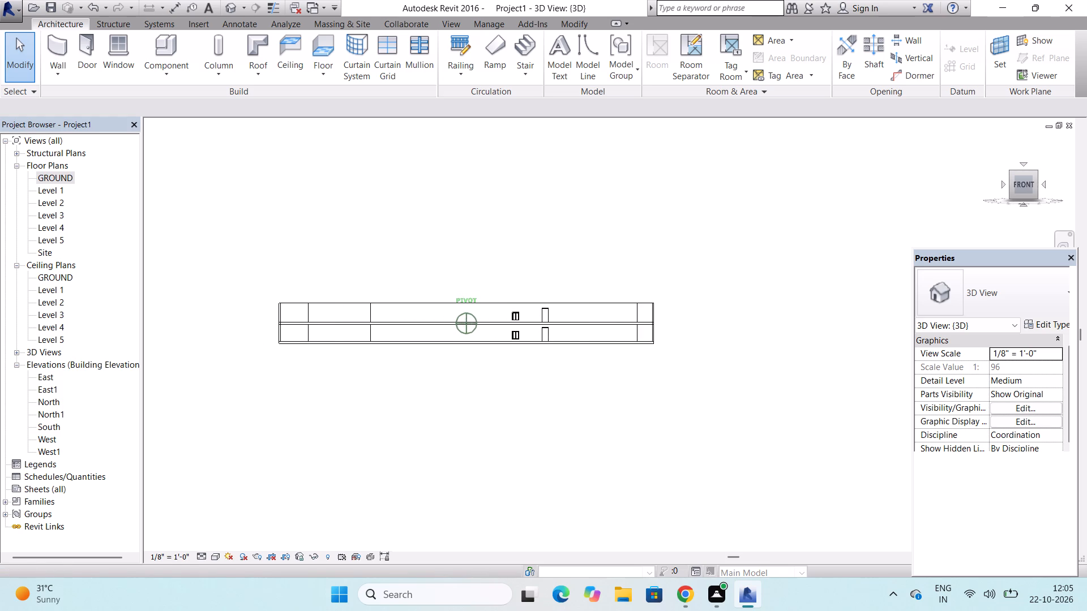
left_click(215, 558)
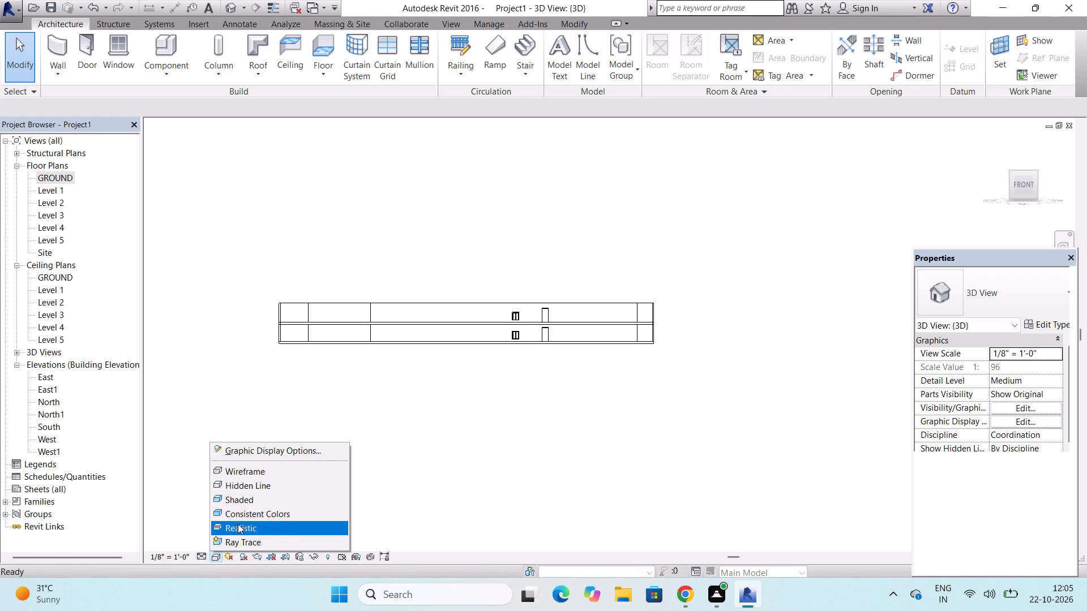
left_click(240, 526)
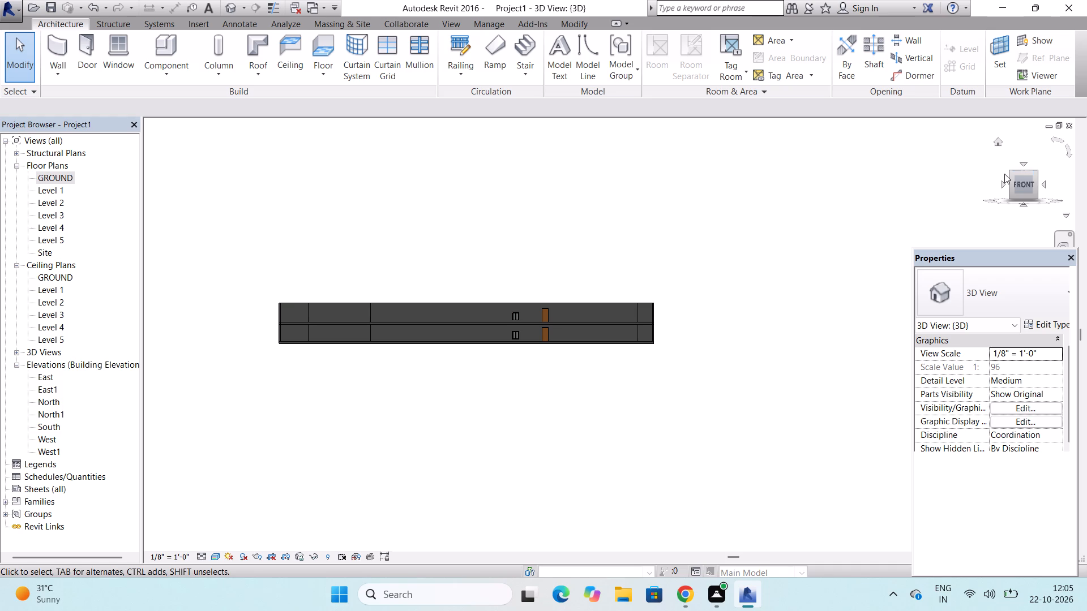
Examine the stacked ground and Level 1 storeys in 3D around the front face, dismissing the licence notice.
left_click_drag(1013, 174, 998, 193)
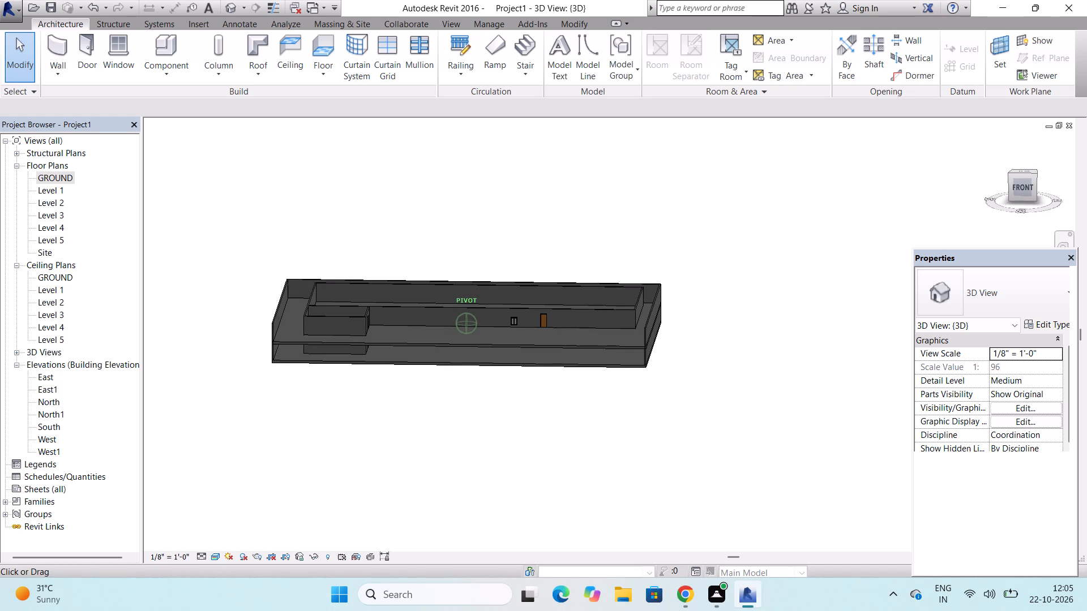
left_click_drag(998, 193, 991, 198)
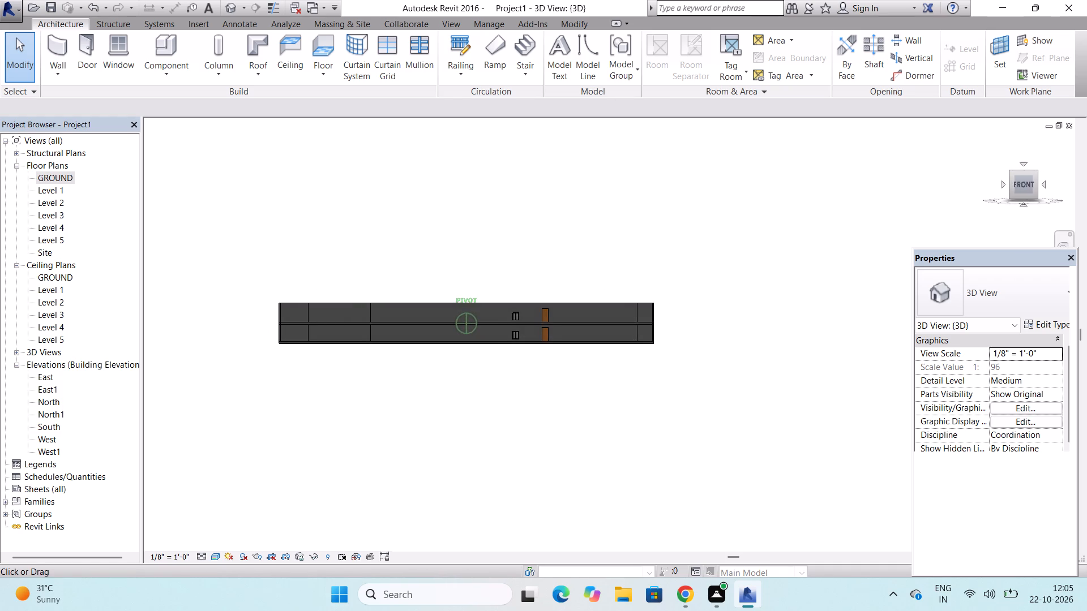
left_click_drag(991, 198, 985, 217)
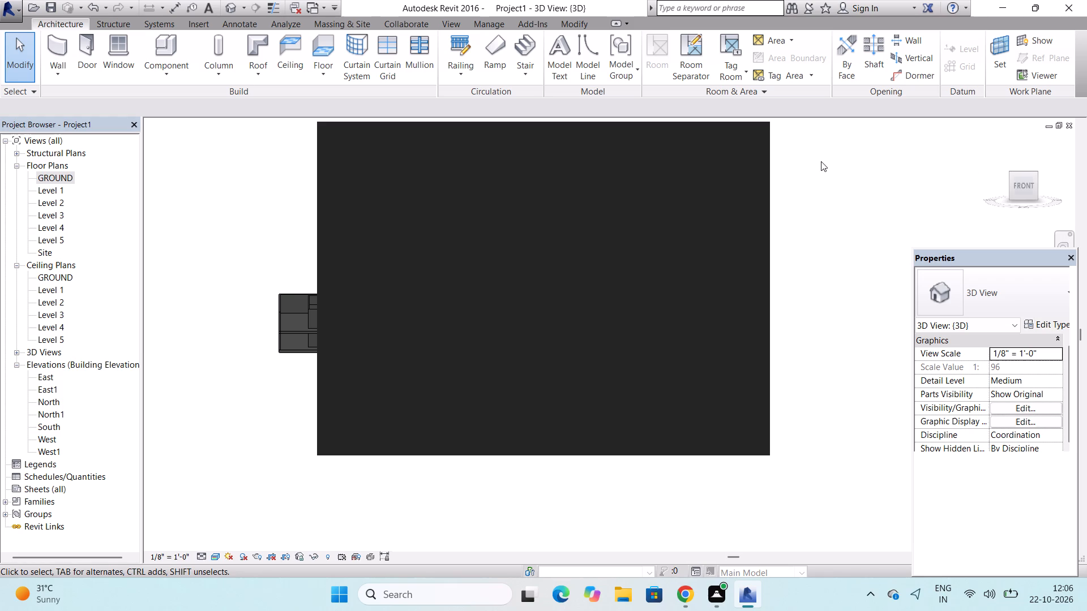
left_click(739, 137)
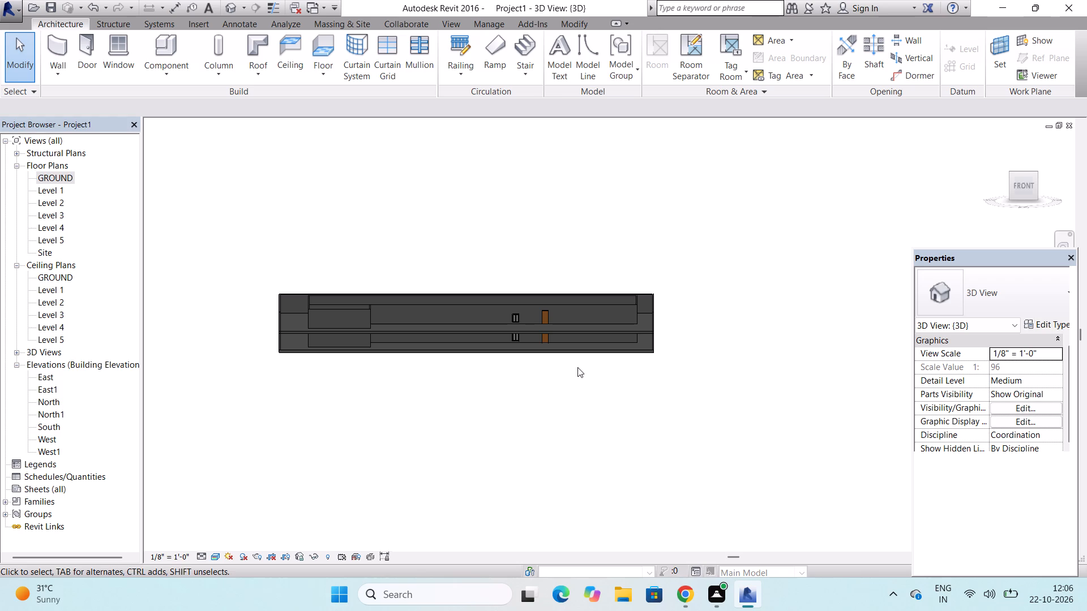
scroll(623, 331, "up", 7)
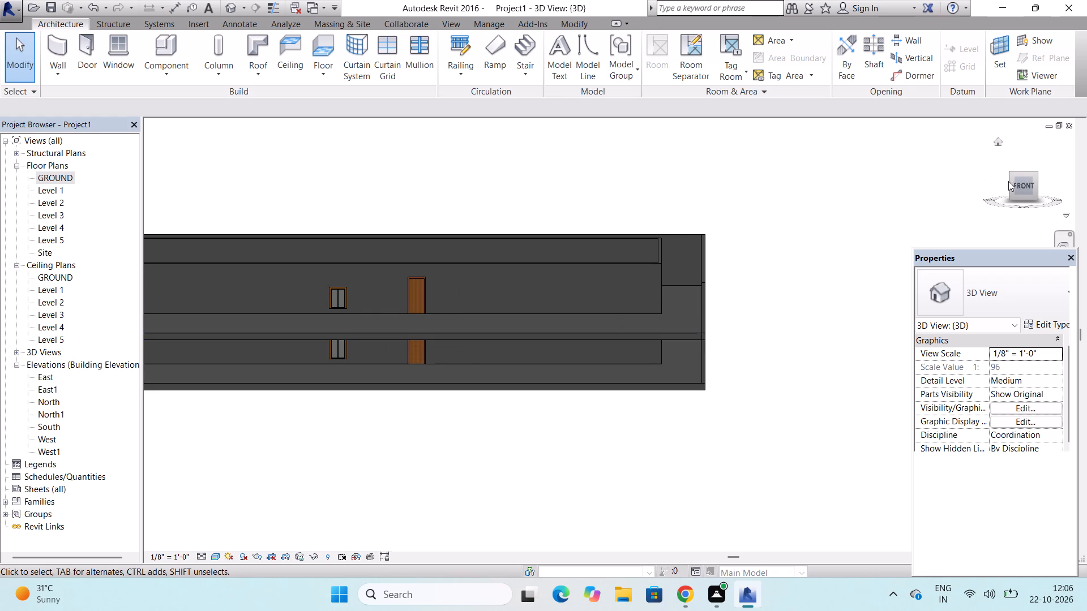
left_click_drag(1013, 174, 998, 174)
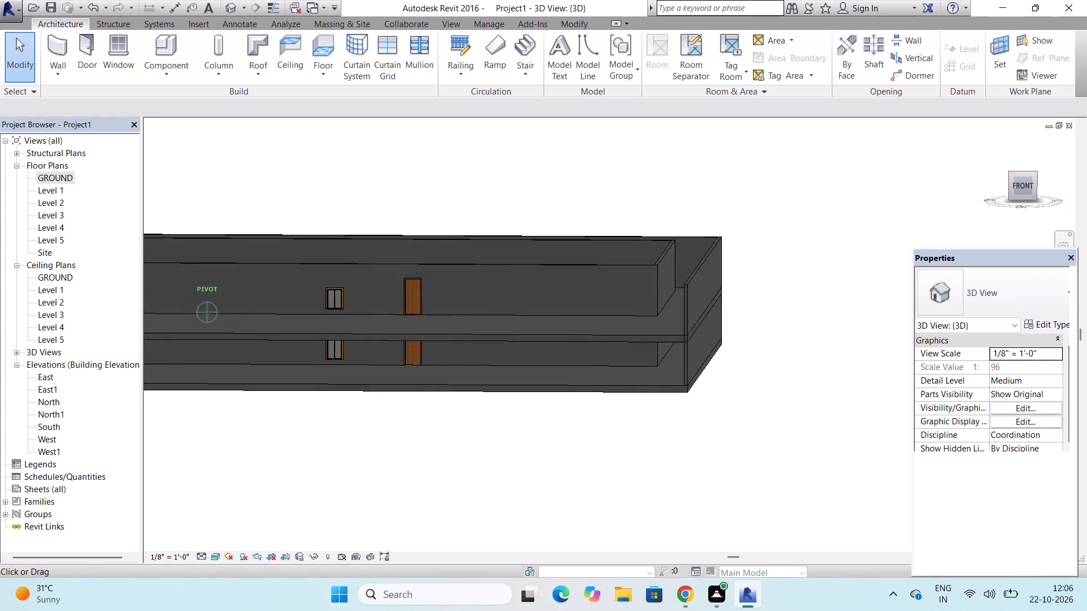
left_click_drag(998, 174, 1020, 182)
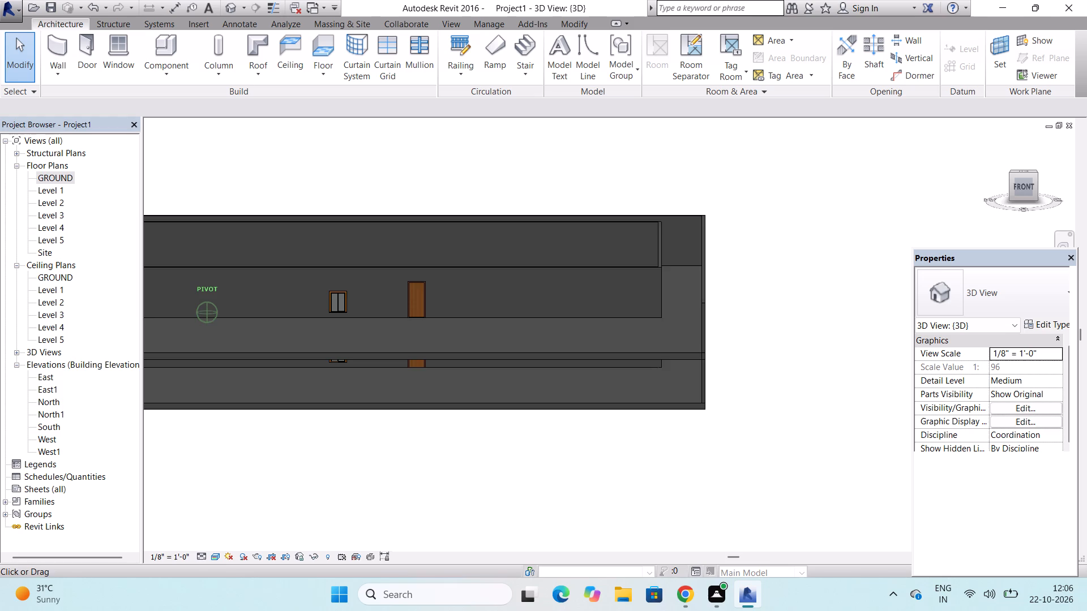
left_click_drag(1020, 182, 1026, 164)
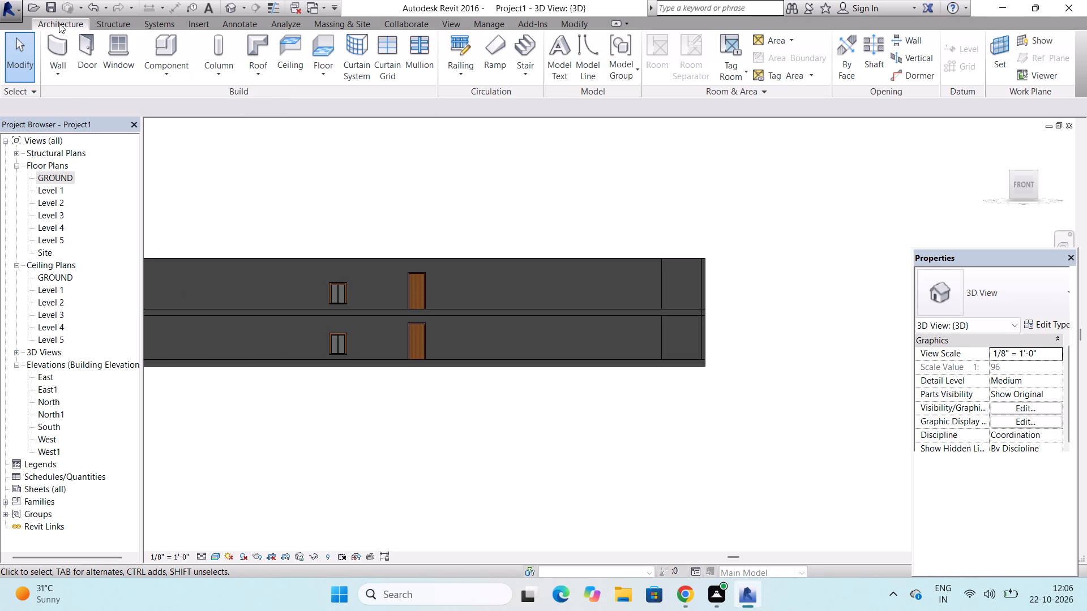
Start an in-place model component in the Walls category with the name Walls 1.
left_click(157, 76)
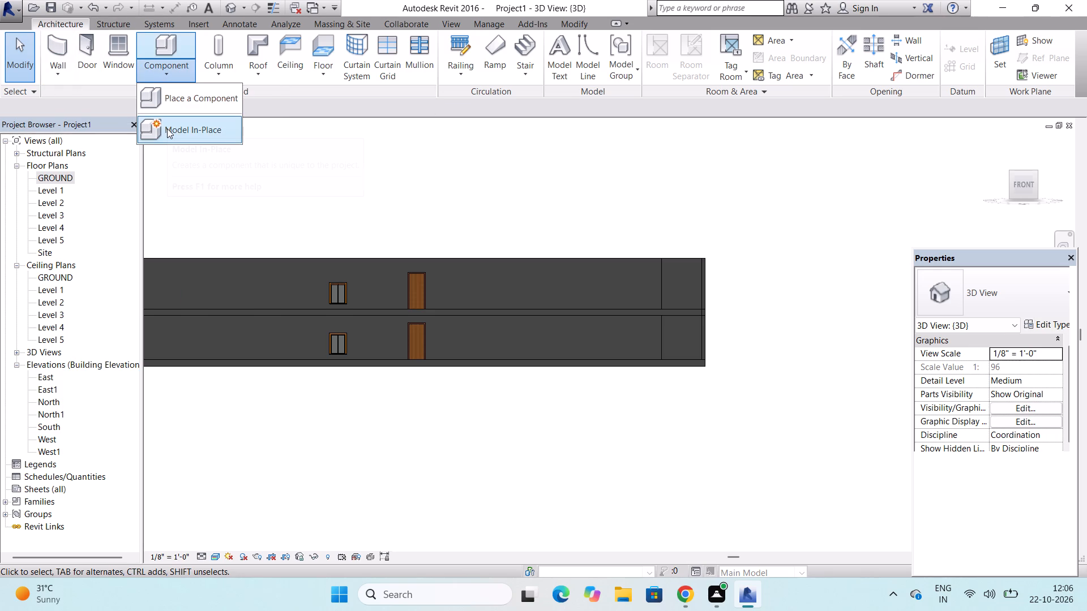
left_click(167, 128)
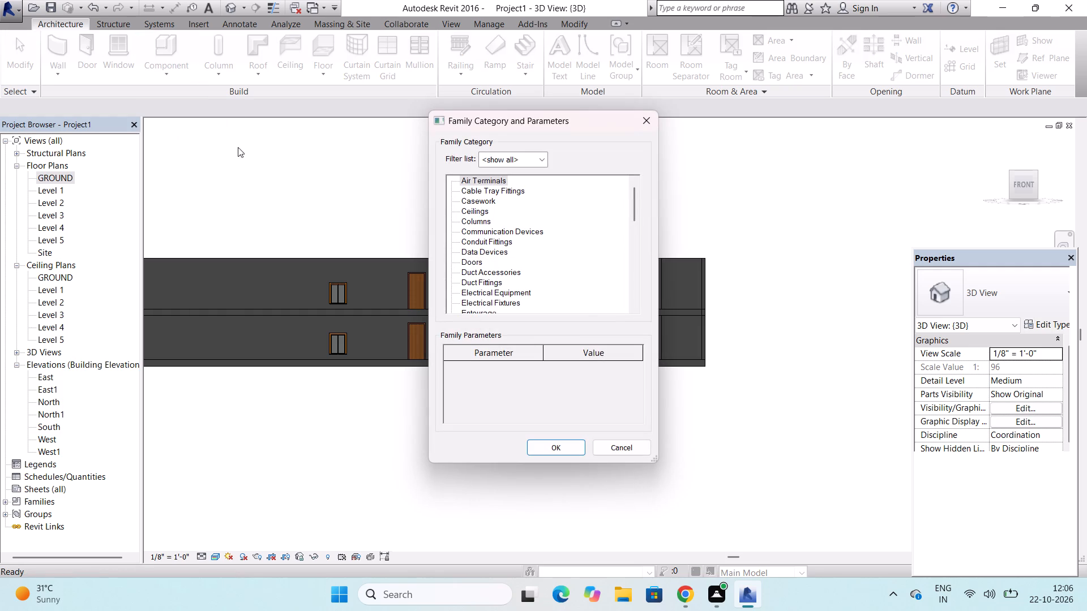
scroll(558, 252, "down", 14)
scroll(544, 257, "up", 1)
scroll(544, 257, "down", 8)
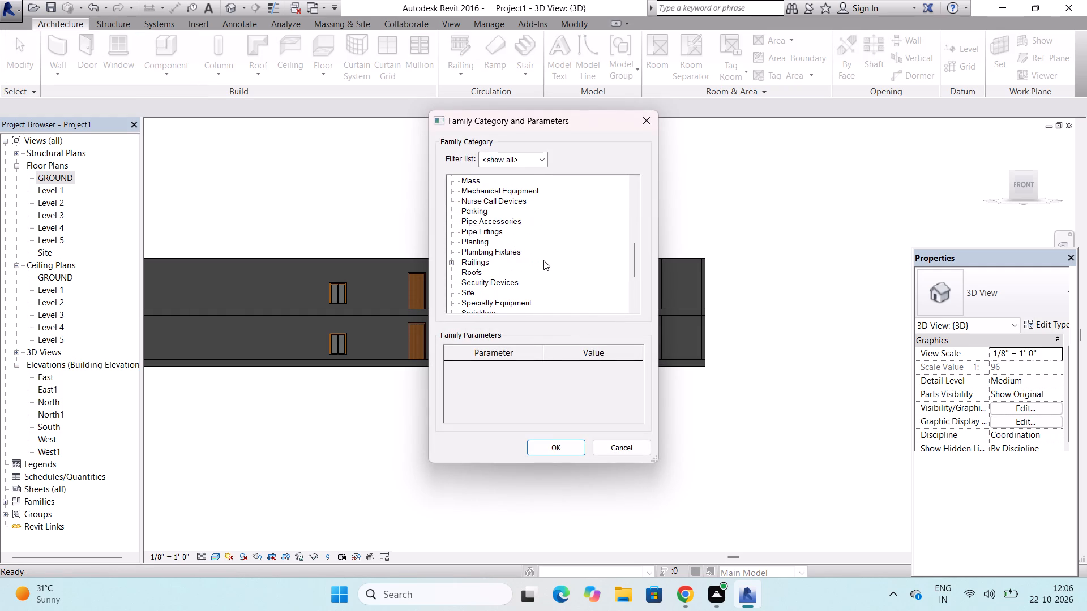
scroll(545, 255, "down", 6)
scroll(436, 276, "down", 1)
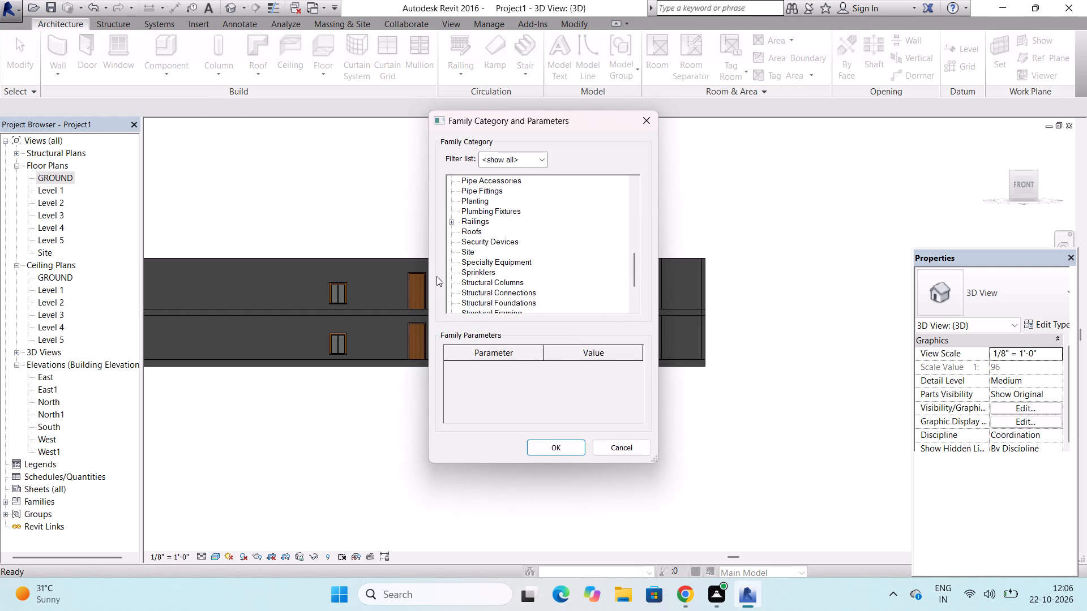
scroll(486, 296, "down", 9)
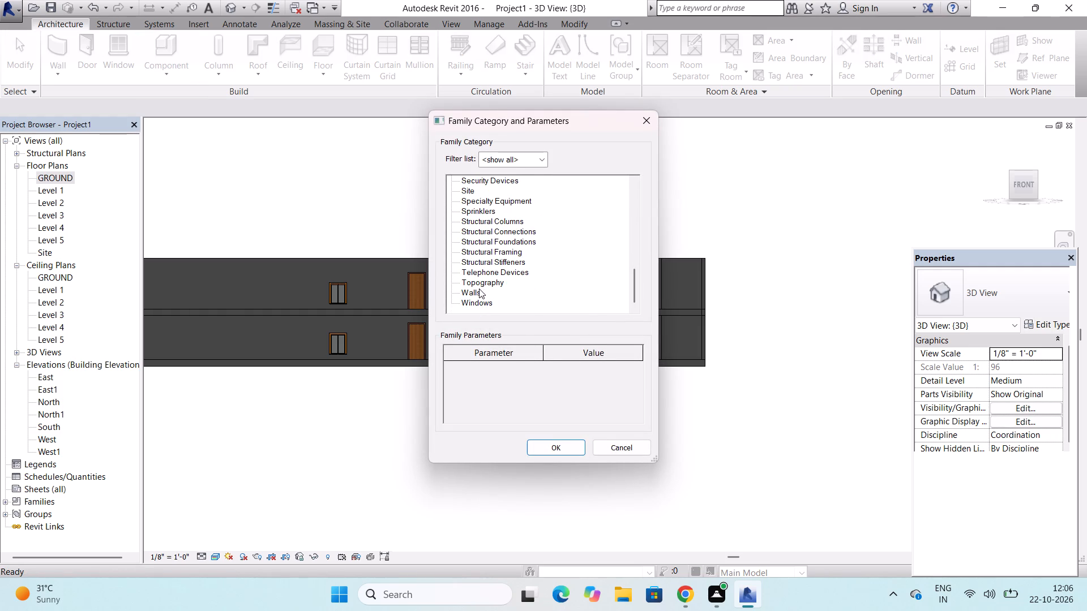
left_click(478, 291)
left_click(546, 447)
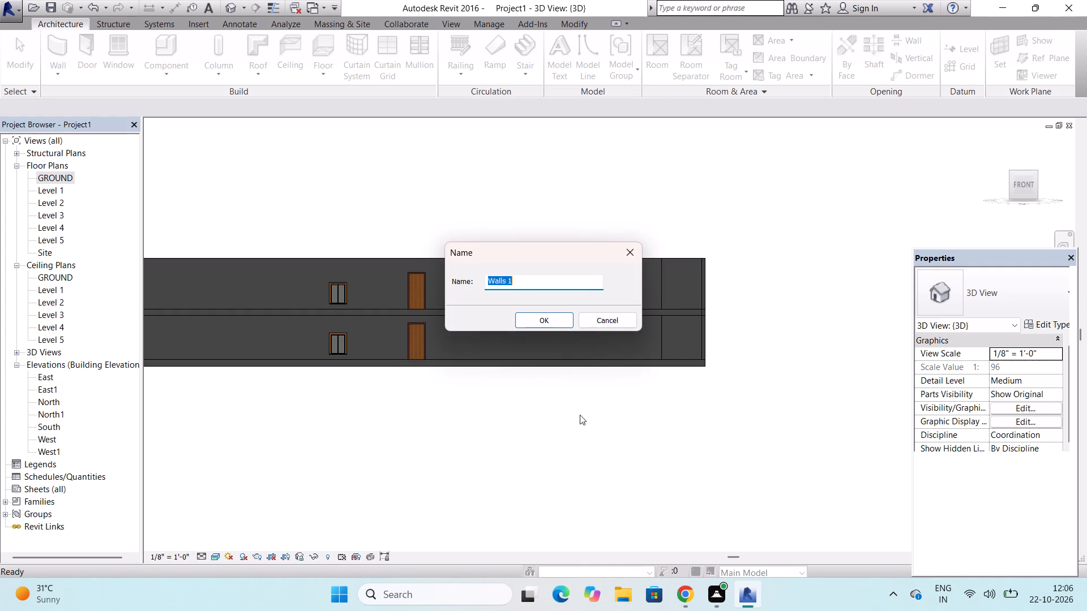
left_click(556, 322)
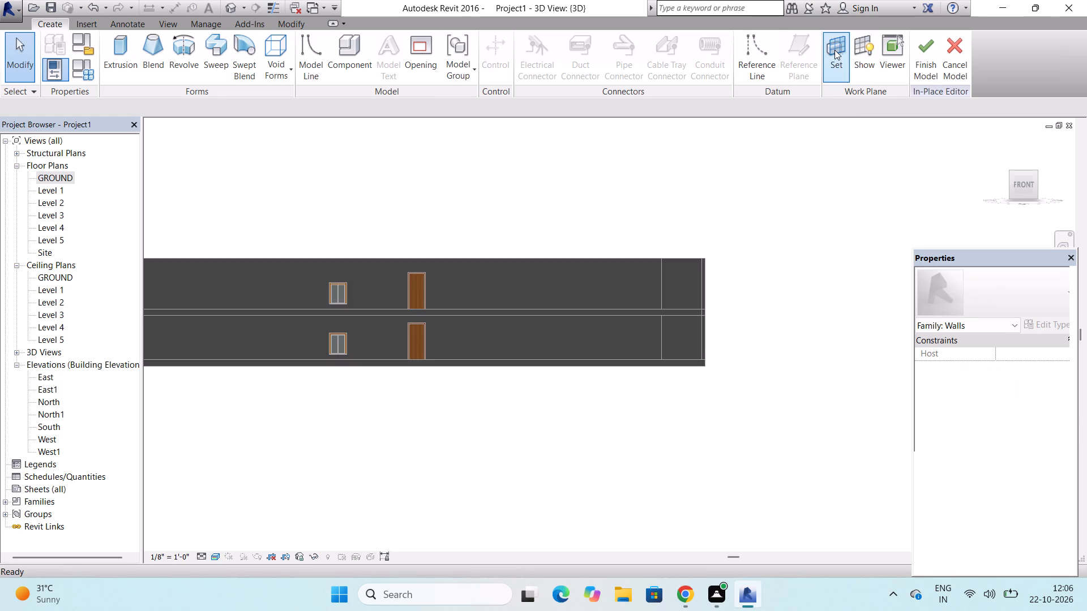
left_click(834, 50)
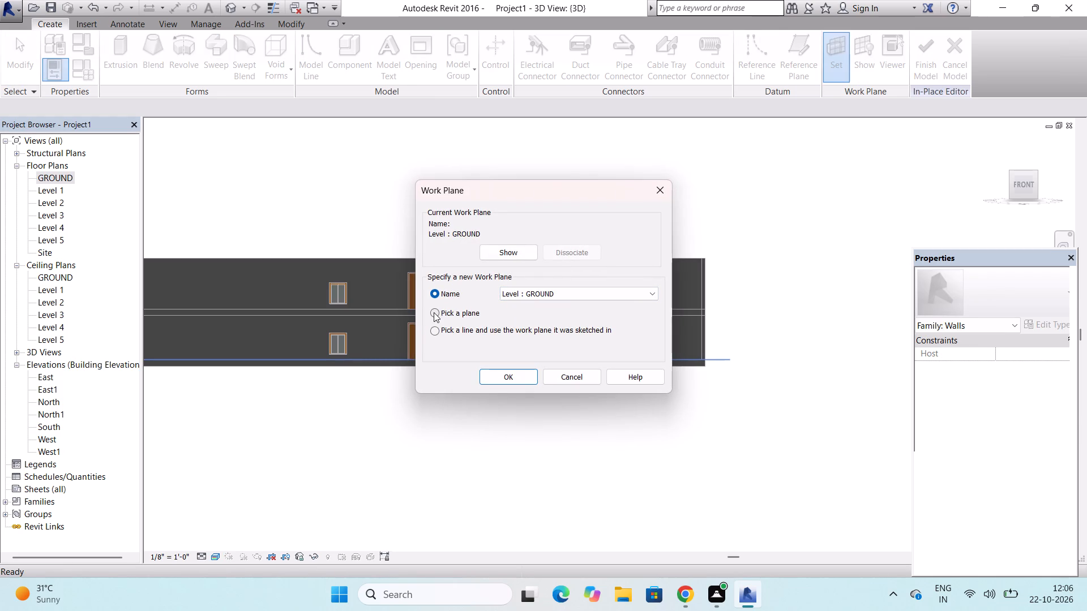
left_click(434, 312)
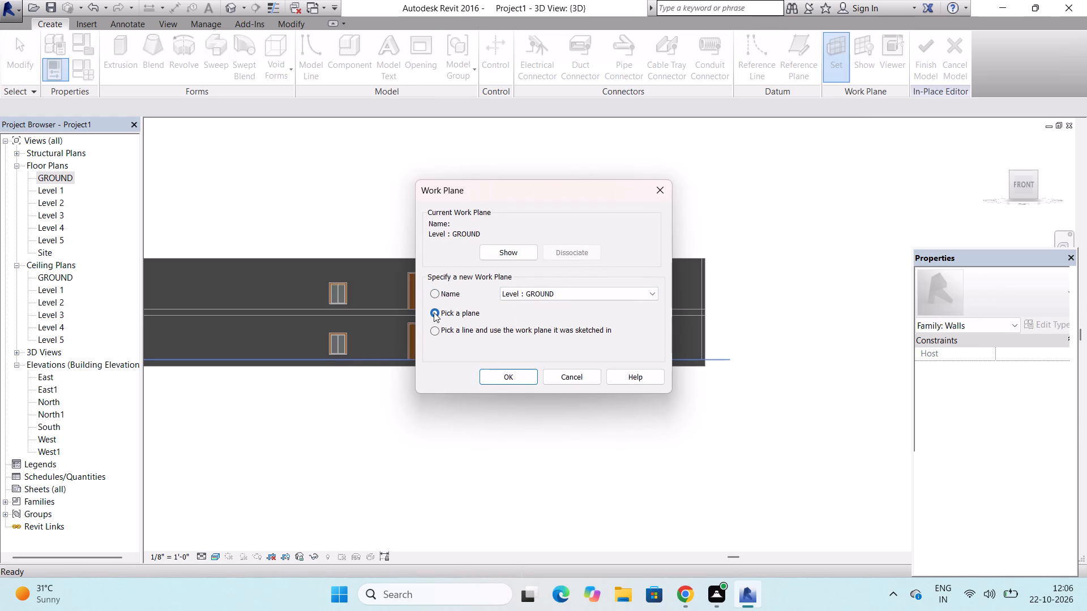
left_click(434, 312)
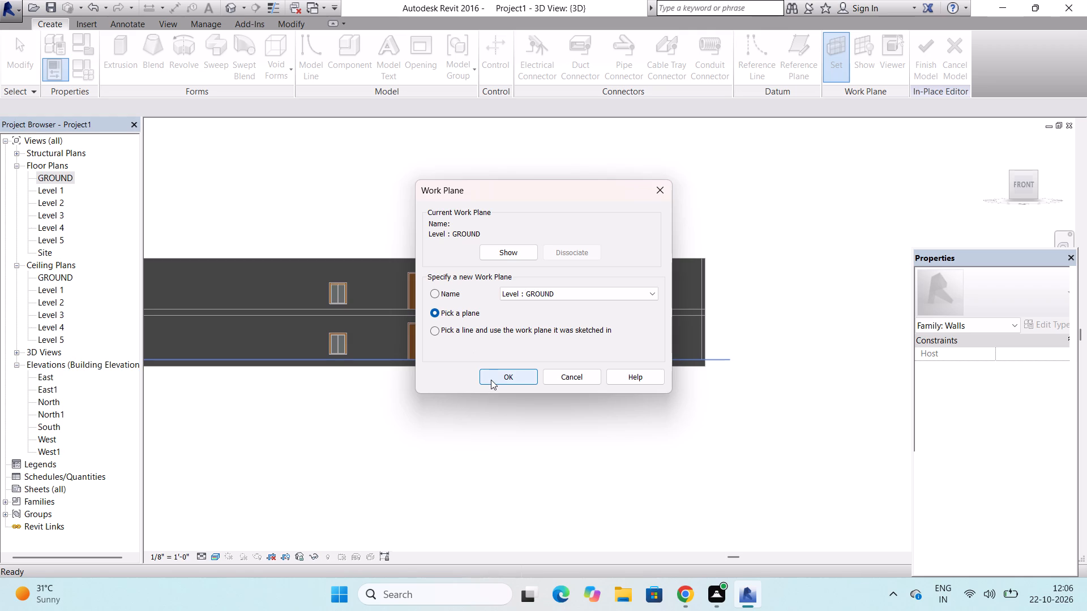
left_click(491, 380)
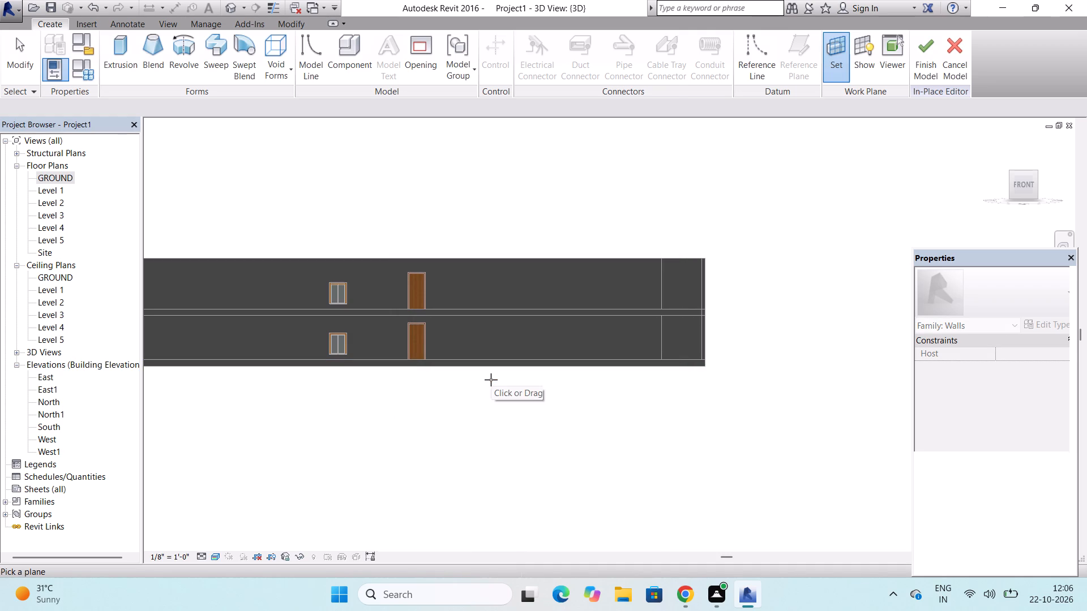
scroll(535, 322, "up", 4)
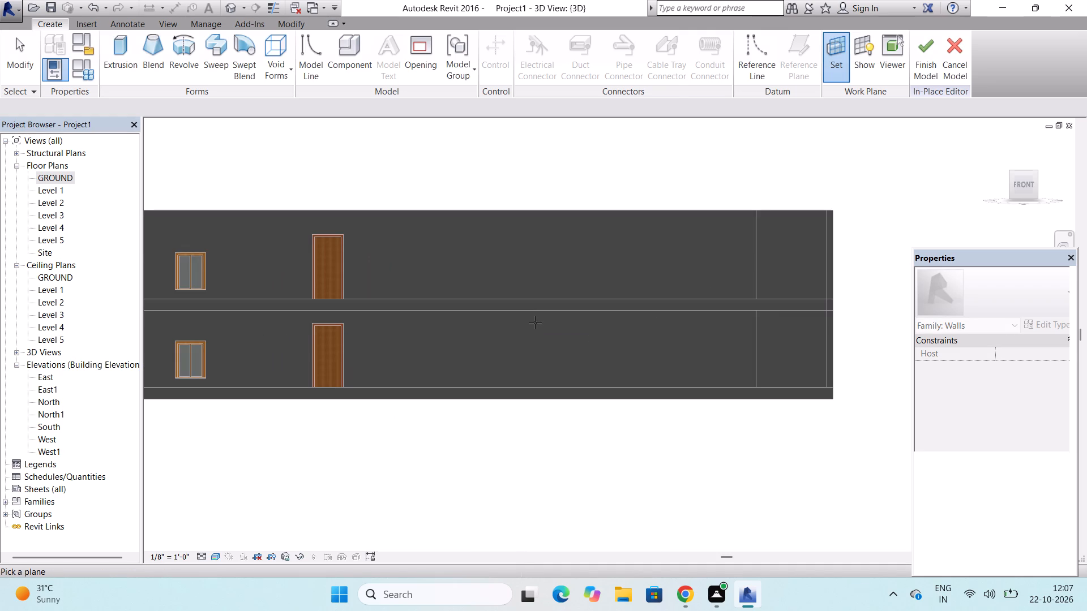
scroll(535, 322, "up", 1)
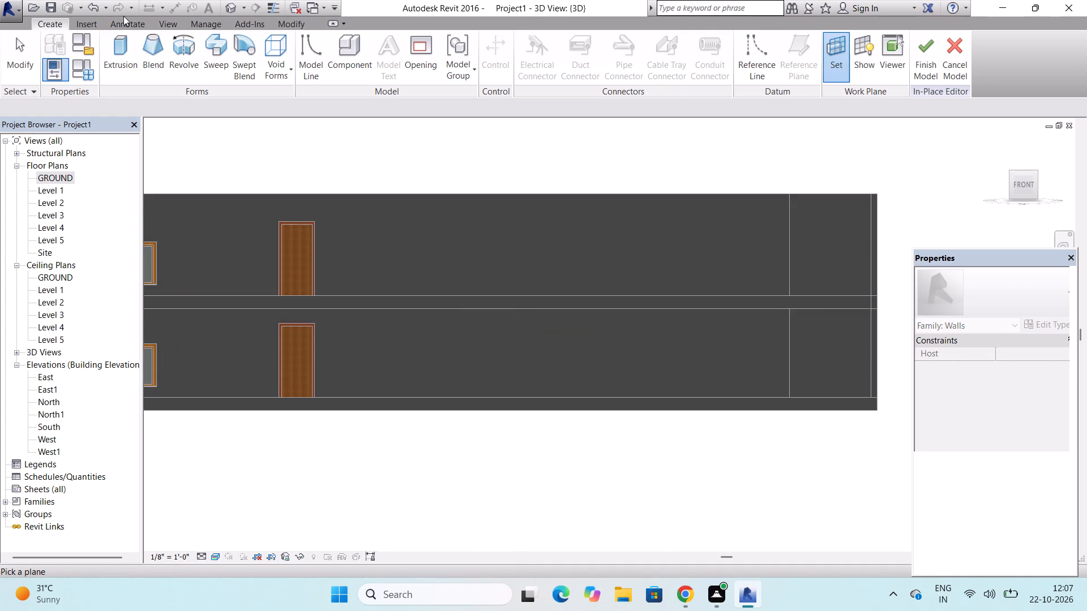
Start an extrusion in the in-place wall with a rectangular sketch profile, closing the licence notice.
left_click(109, 48)
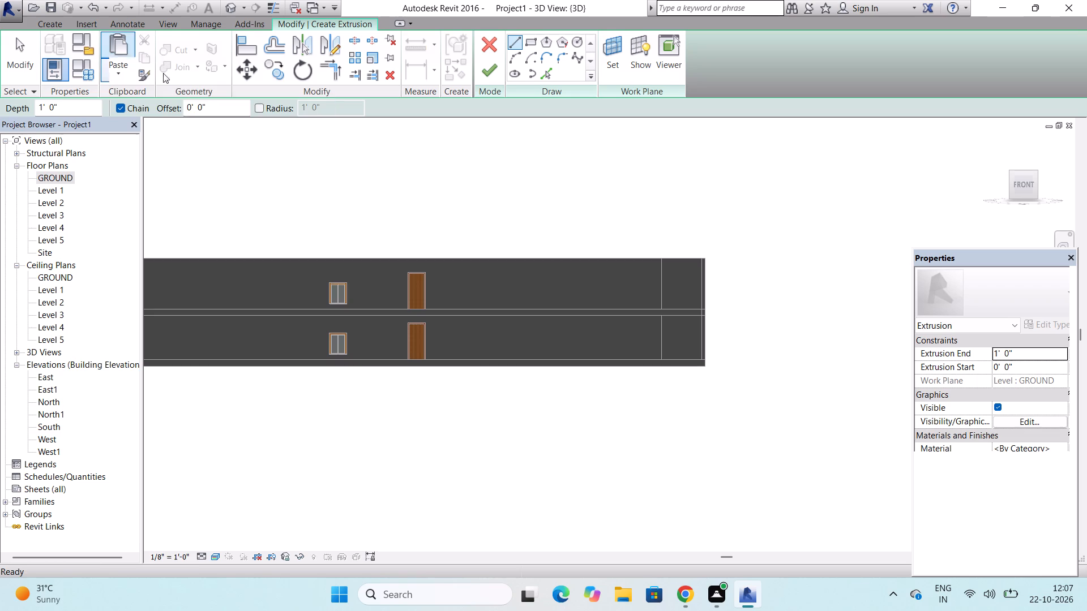
left_click(526, 43)
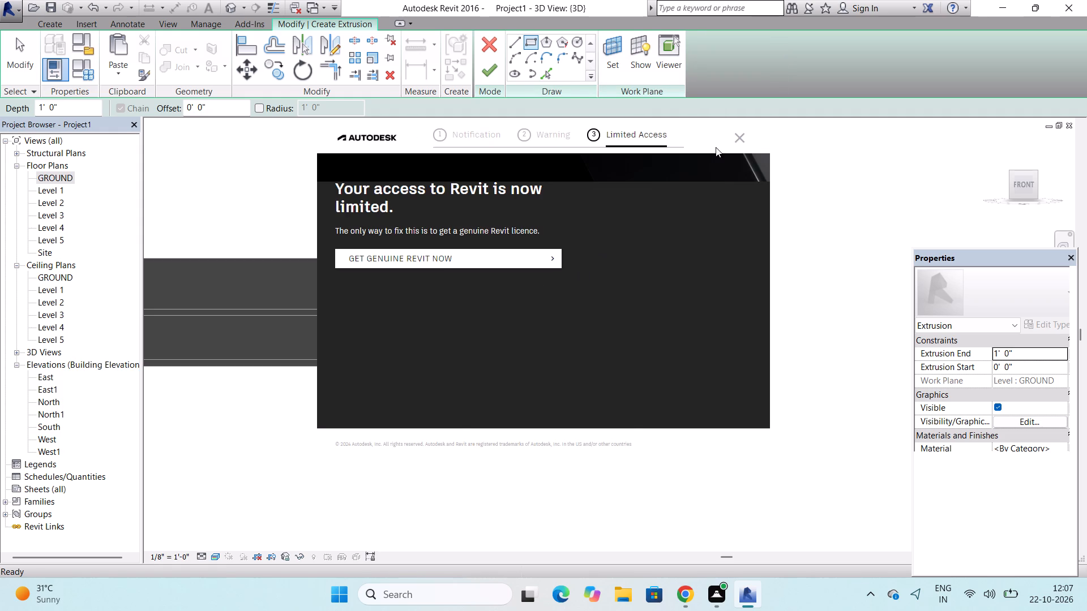
left_click(743, 139)
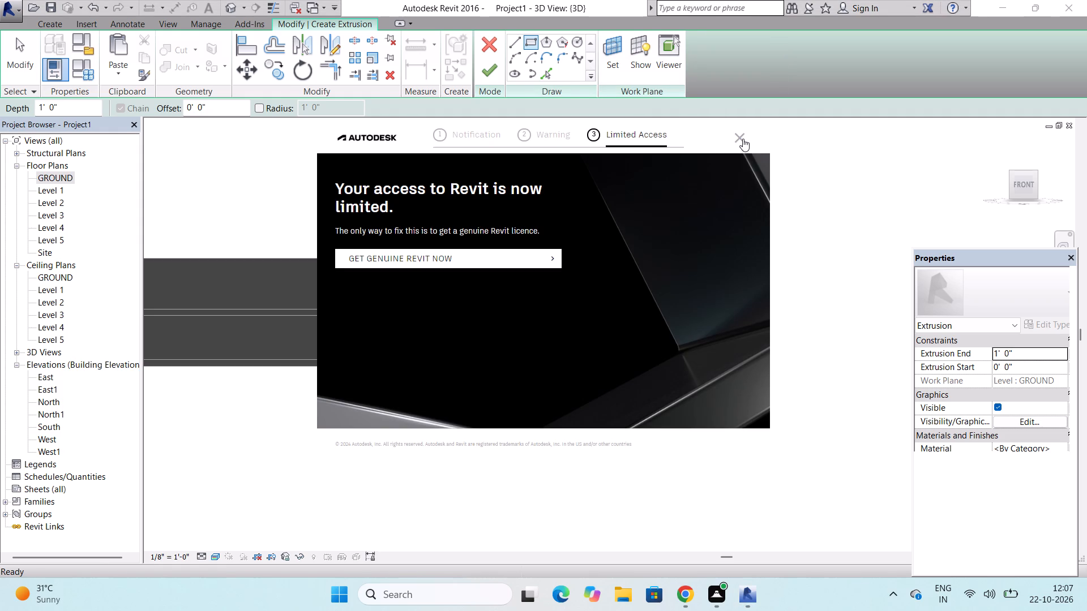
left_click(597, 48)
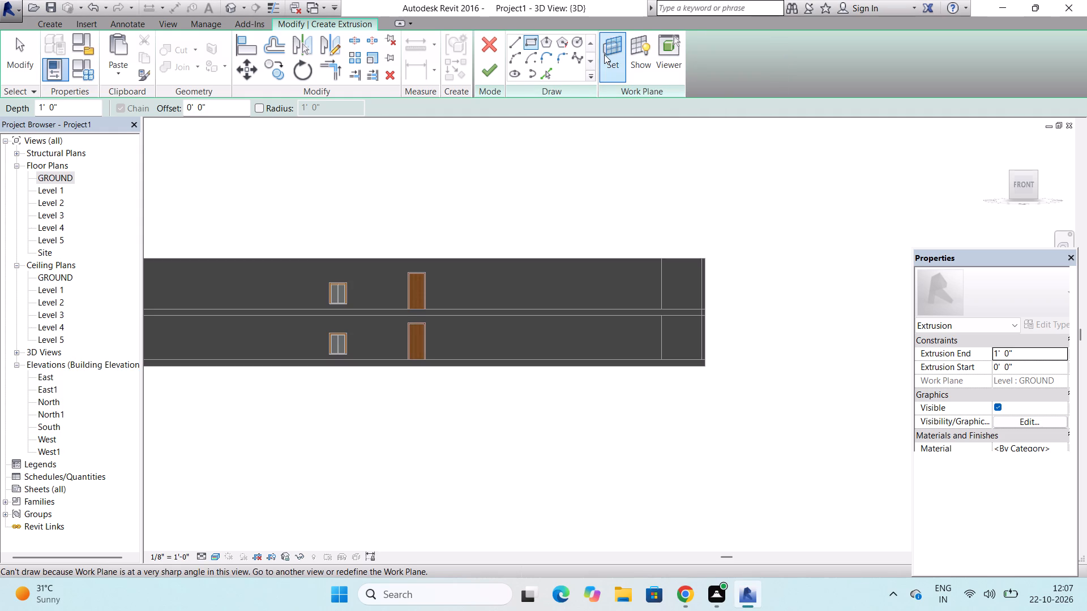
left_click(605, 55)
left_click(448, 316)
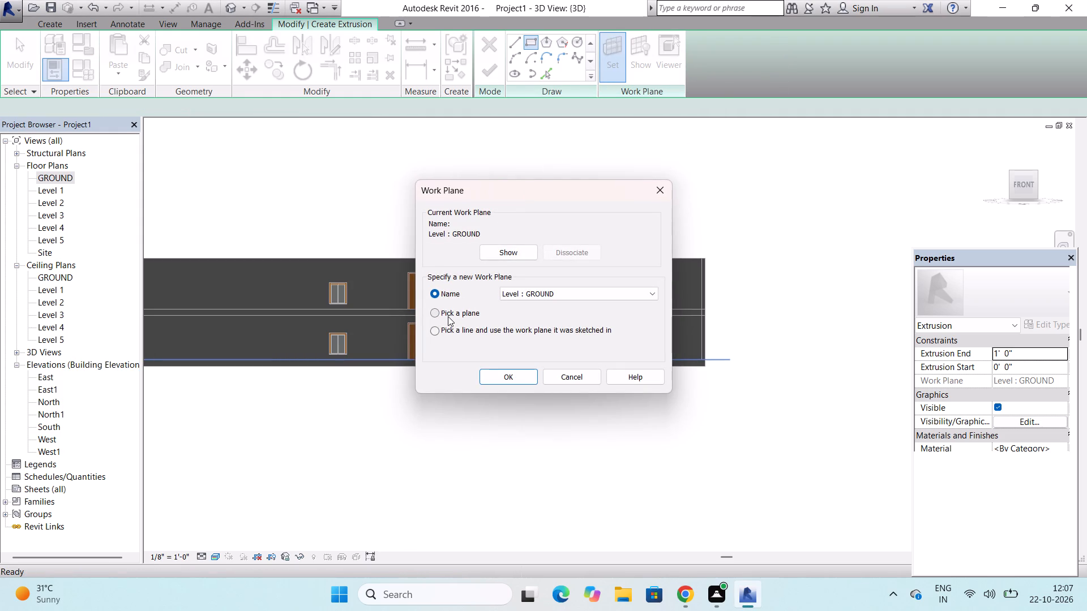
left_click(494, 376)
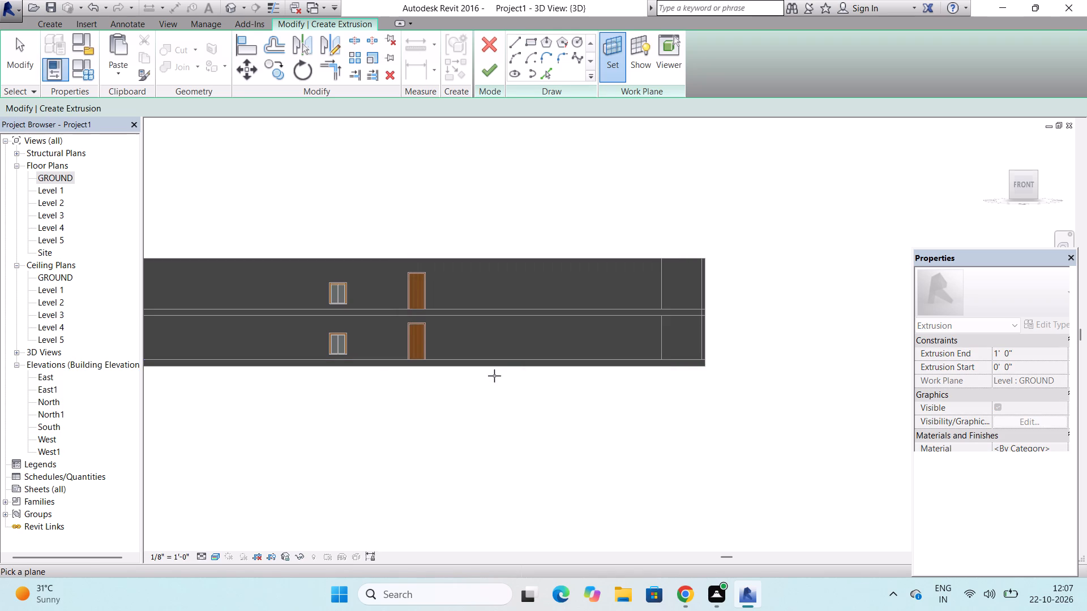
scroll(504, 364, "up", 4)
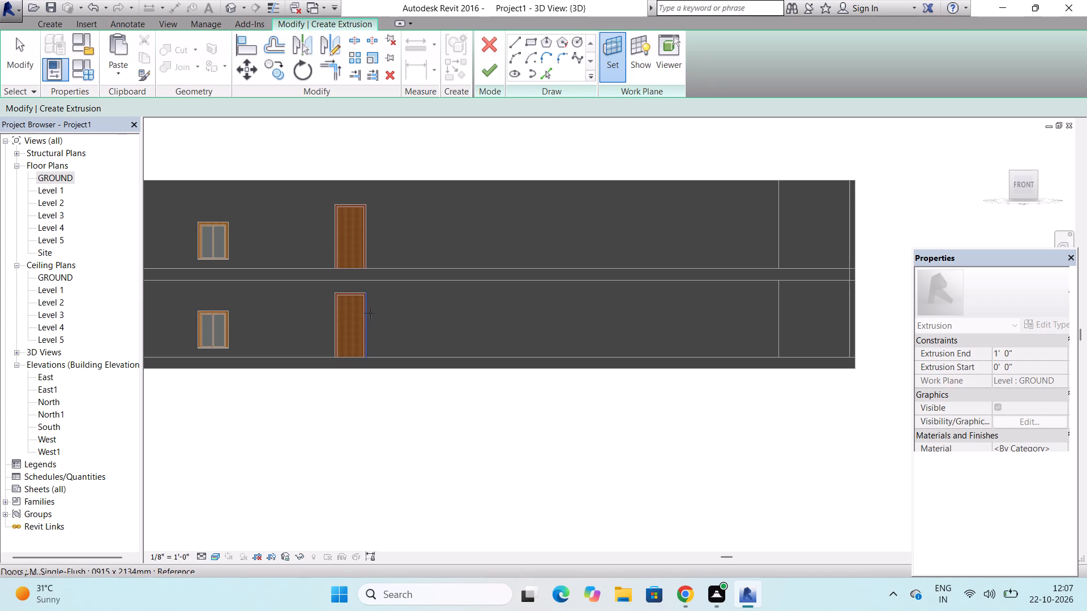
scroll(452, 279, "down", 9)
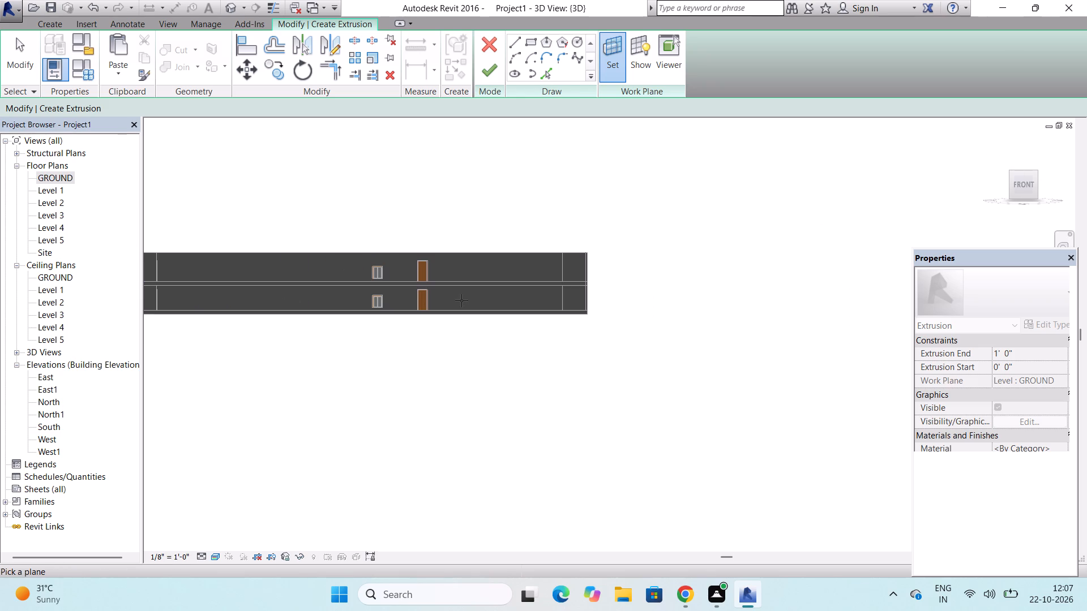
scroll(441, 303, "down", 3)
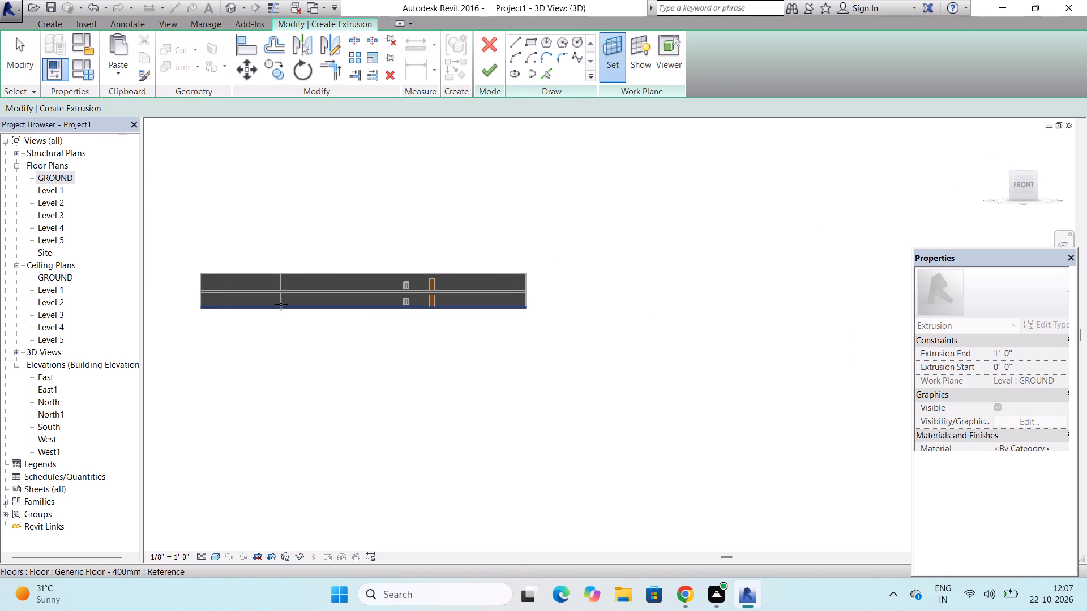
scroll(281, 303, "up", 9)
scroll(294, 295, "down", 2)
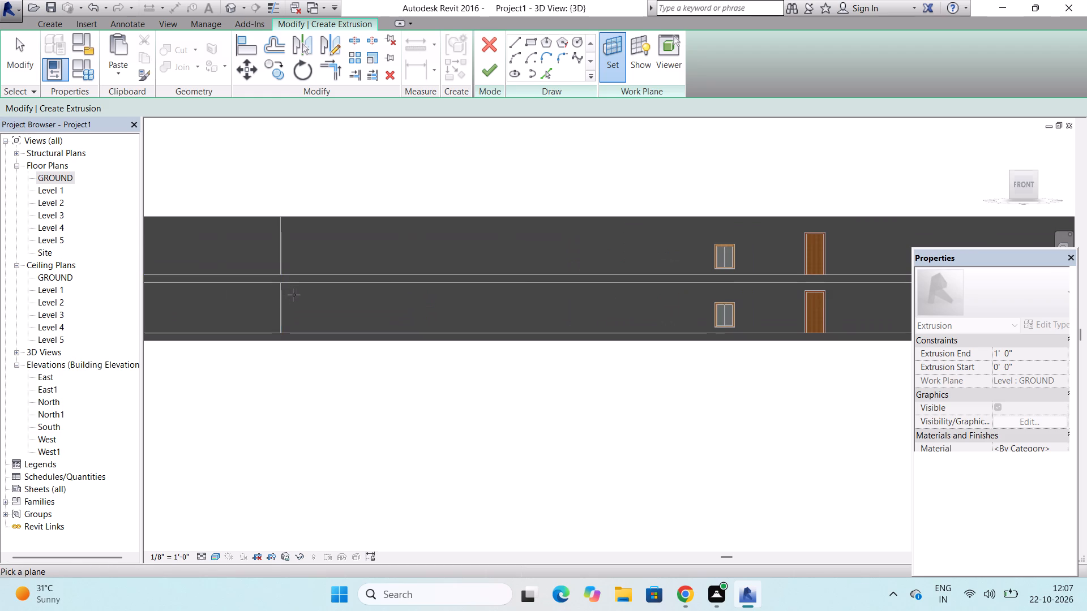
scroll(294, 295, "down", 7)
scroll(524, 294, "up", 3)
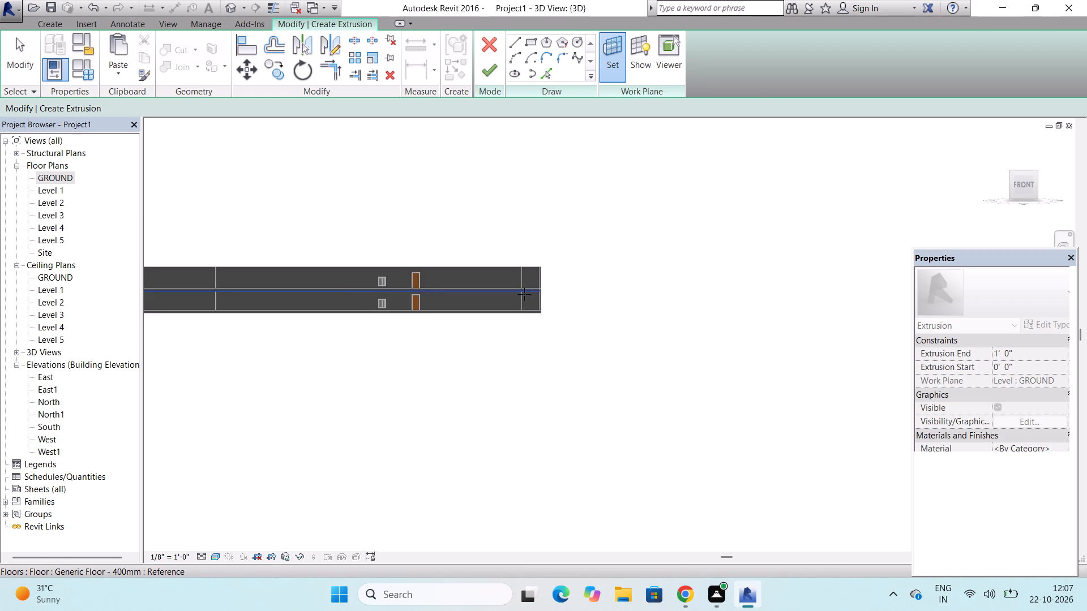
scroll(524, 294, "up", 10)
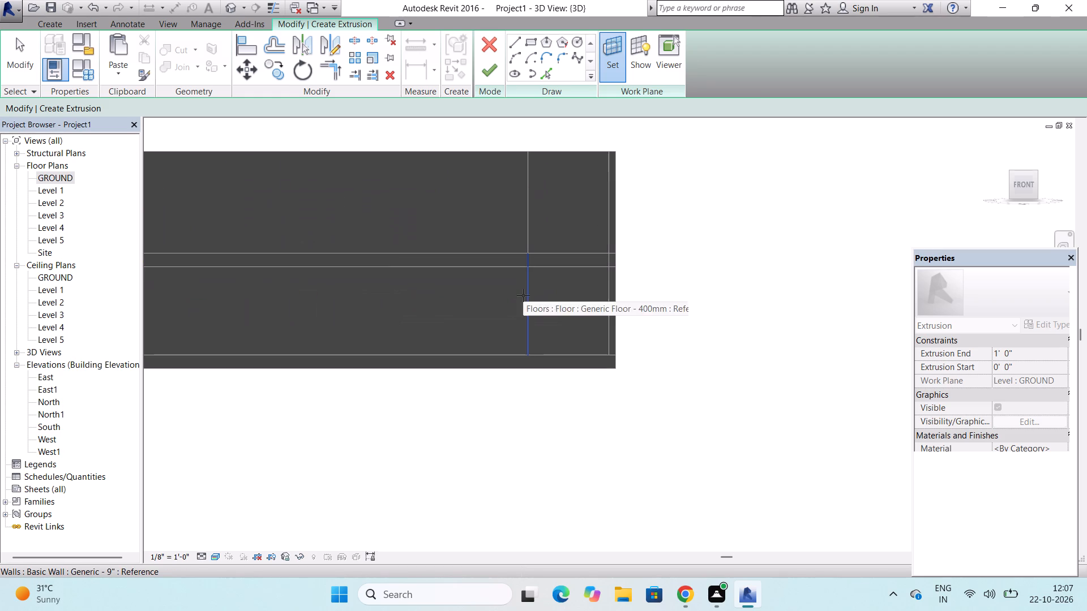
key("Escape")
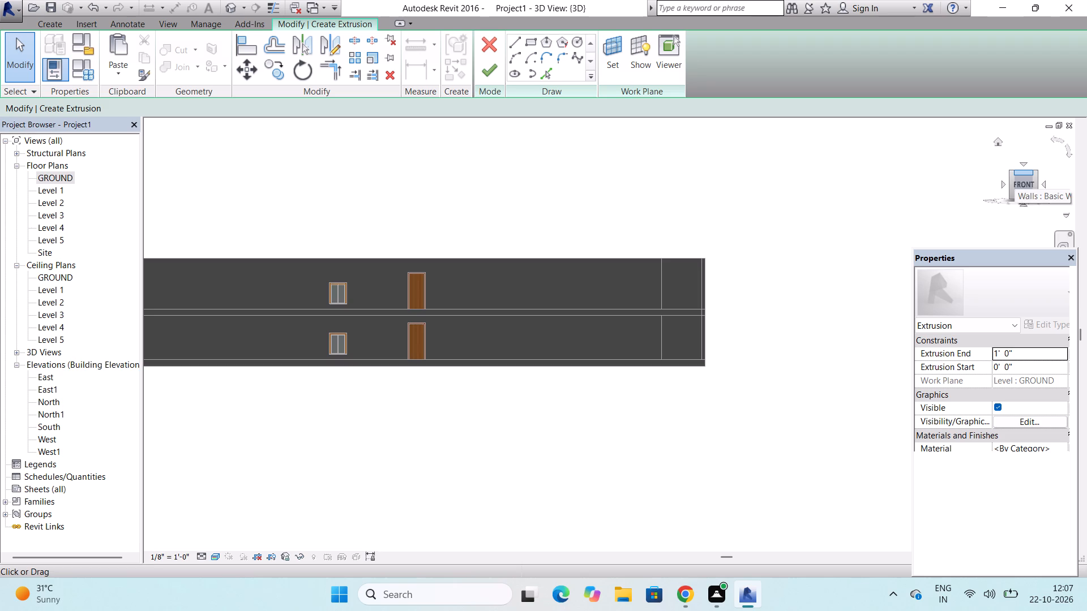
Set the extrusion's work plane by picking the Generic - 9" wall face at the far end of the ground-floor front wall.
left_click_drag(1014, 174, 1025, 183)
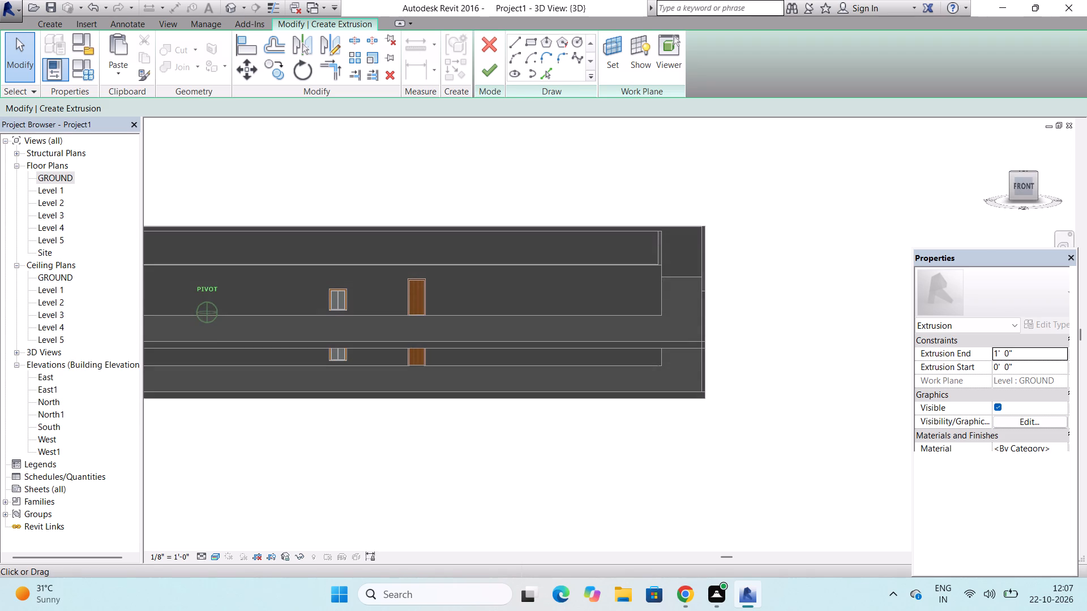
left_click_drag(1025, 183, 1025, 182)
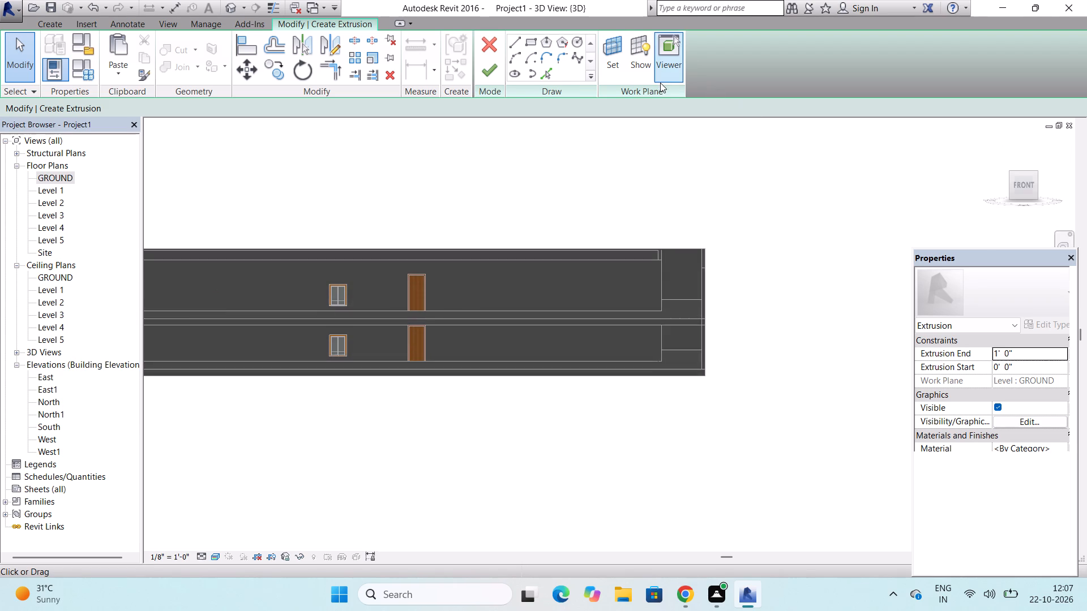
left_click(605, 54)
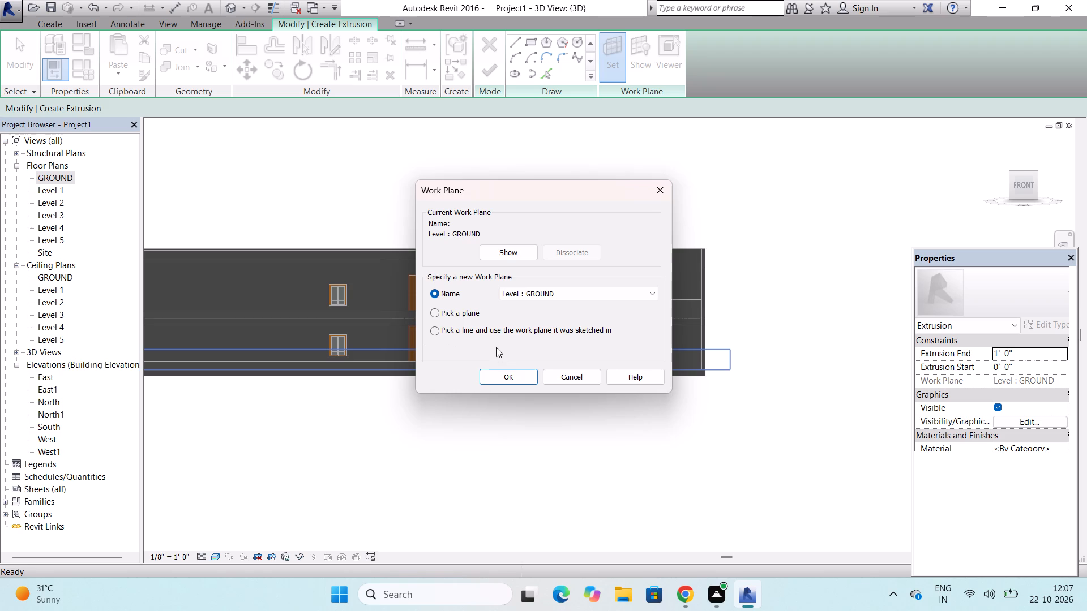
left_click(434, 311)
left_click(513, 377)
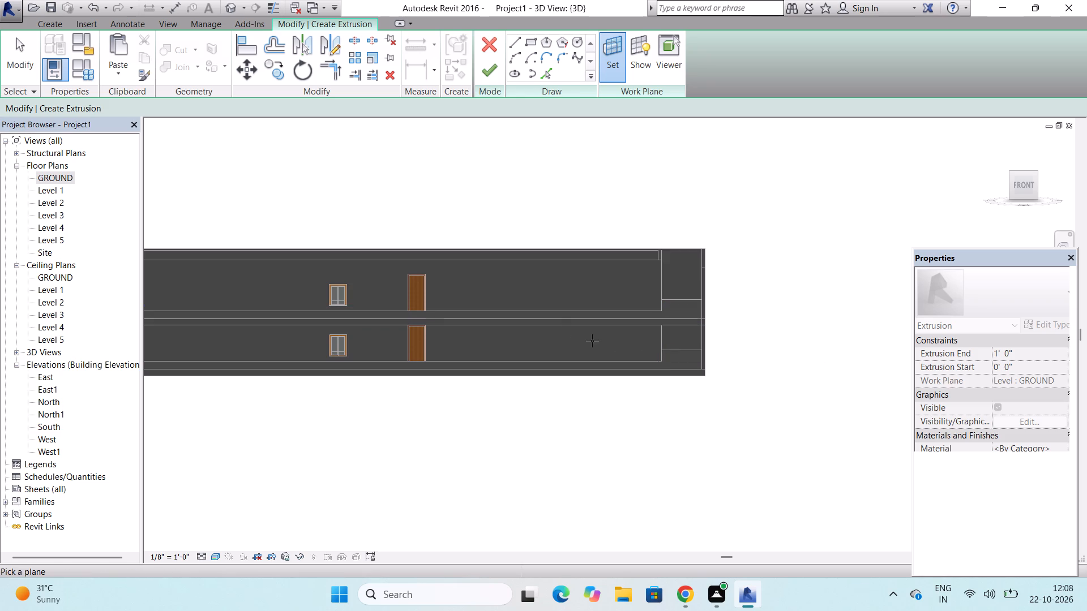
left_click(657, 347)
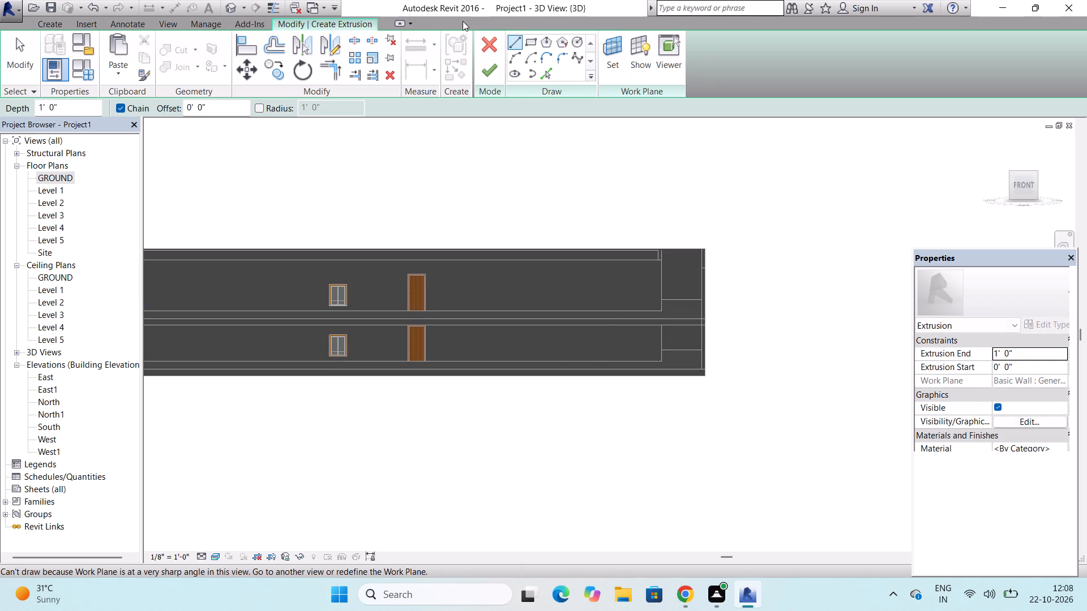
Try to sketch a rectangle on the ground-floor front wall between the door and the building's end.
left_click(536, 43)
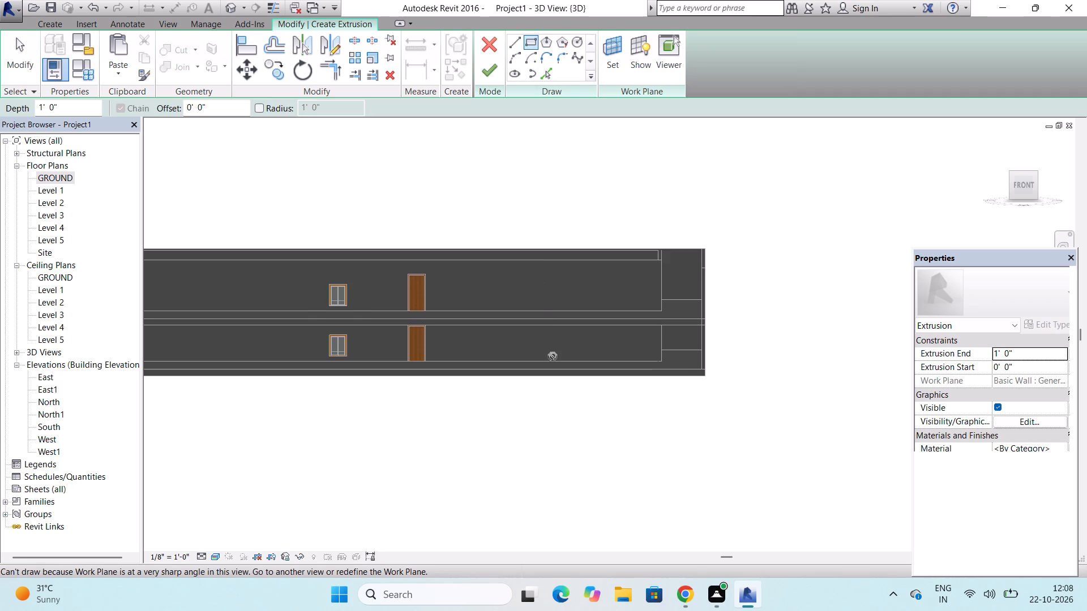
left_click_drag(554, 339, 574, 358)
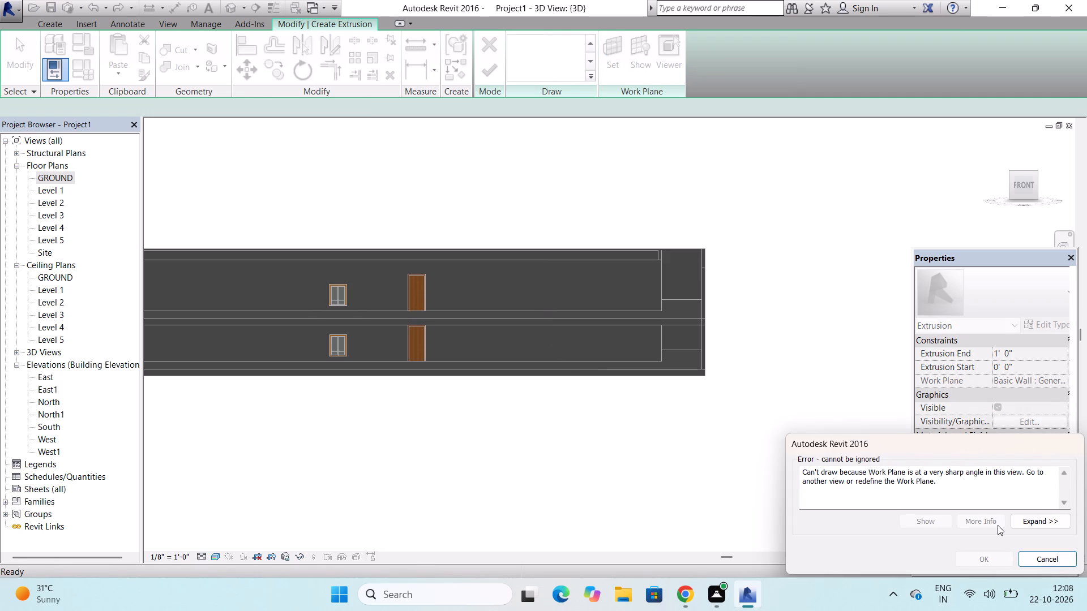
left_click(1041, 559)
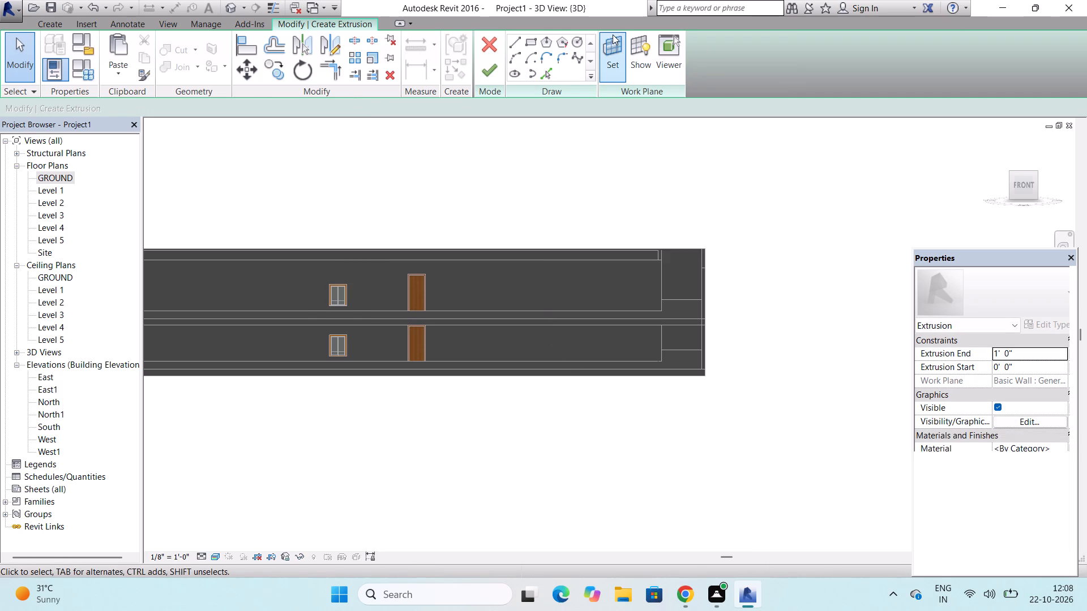
Set the extrusion's work plane by picking the ground-floor front wall face containing the door and window, closing the licence notice.
left_click(613, 35)
left_click(476, 308)
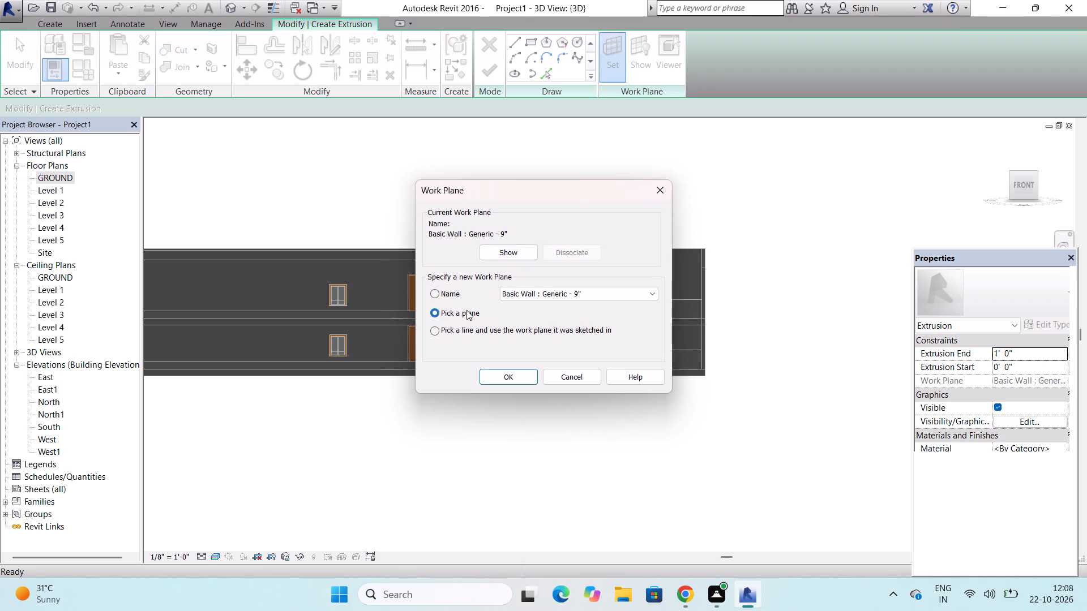
left_click(480, 371)
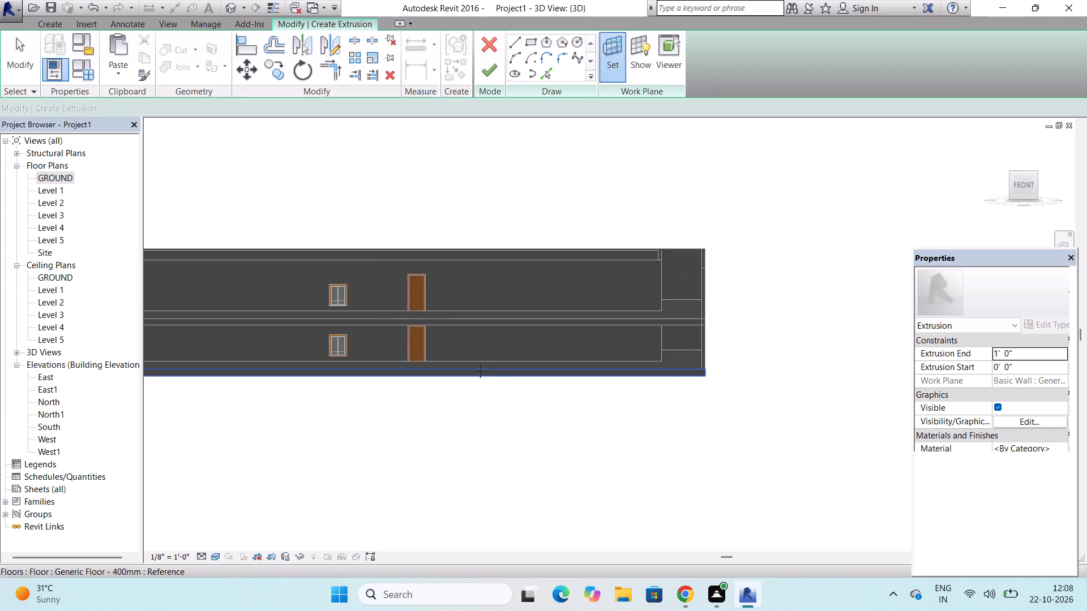
scroll(552, 351, "up", 5)
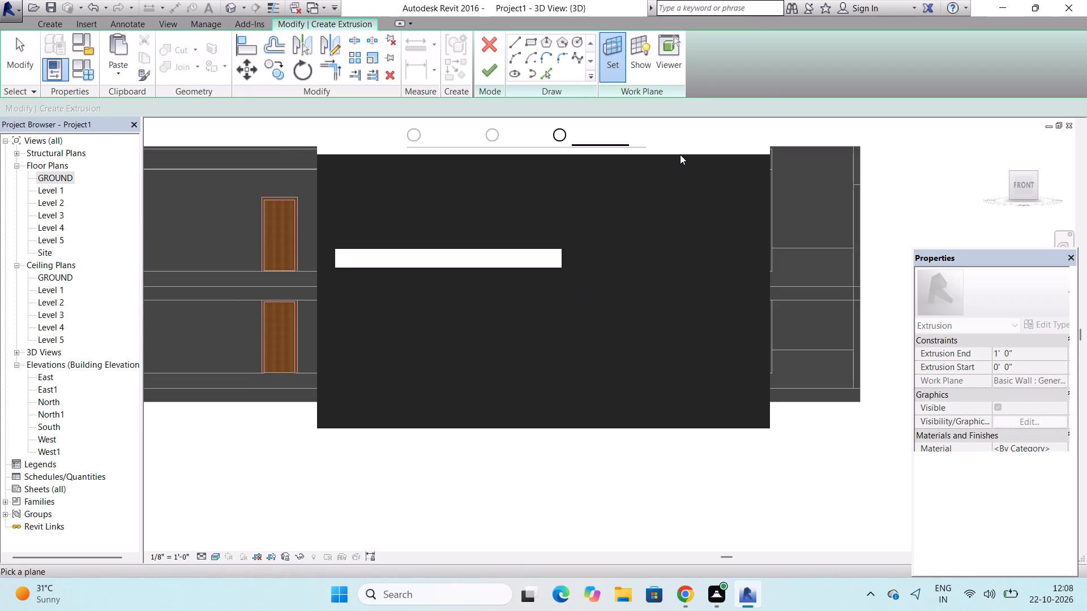
left_click(731, 136)
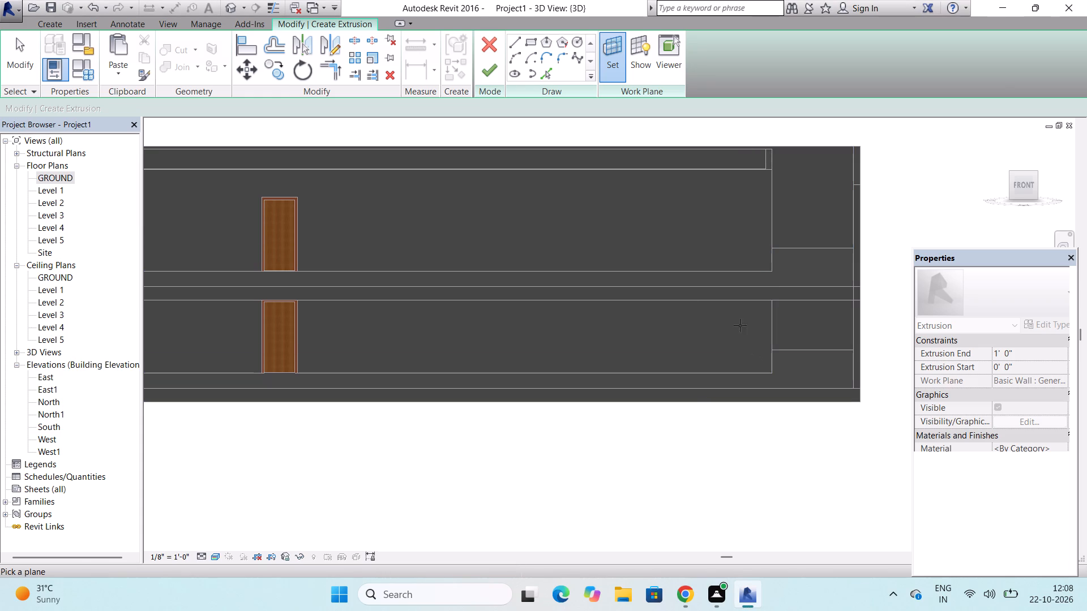
scroll(726, 307, "down", 2)
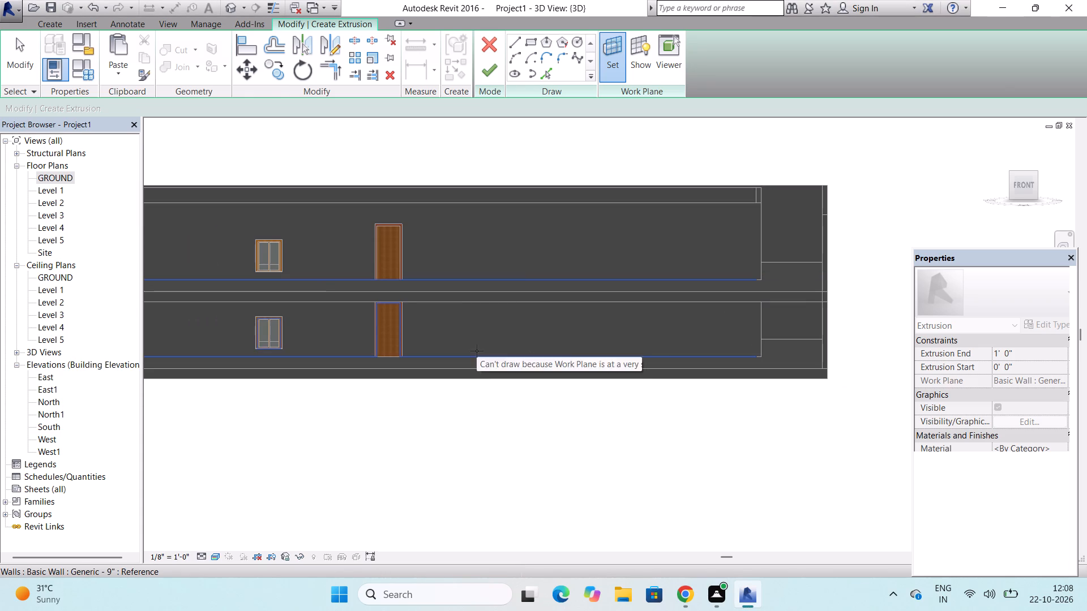
left_click(477, 351)
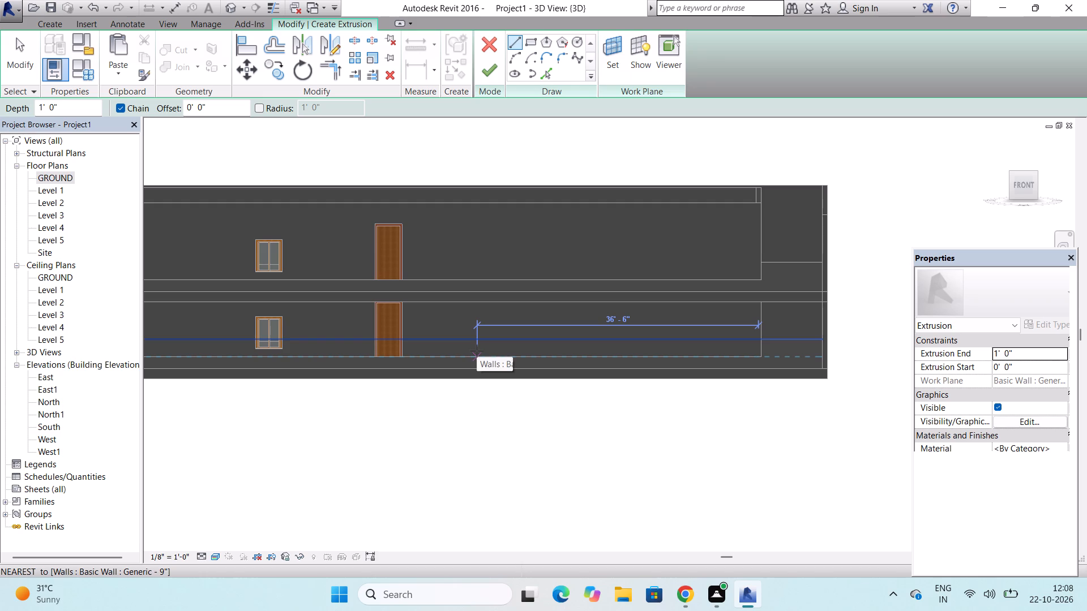
Sketch a rectangle on the ground-floor front wall from the door's top corner to the wall's bottom end corner and finish the 1' 0" extrusion.
left_click(528, 39)
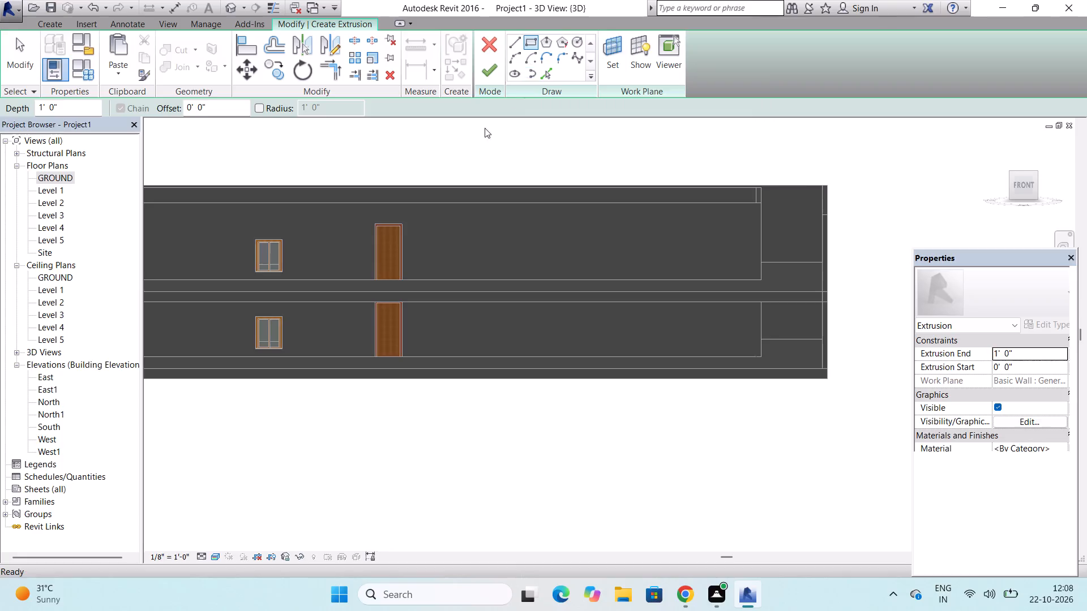
scroll(433, 318, "up", 6)
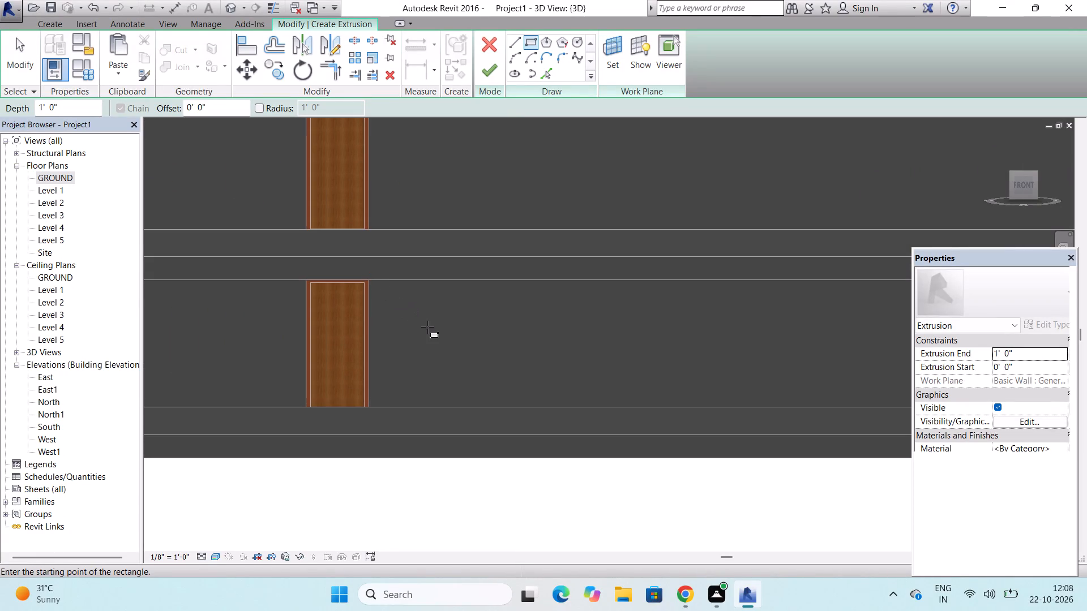
left_click(376, 282)
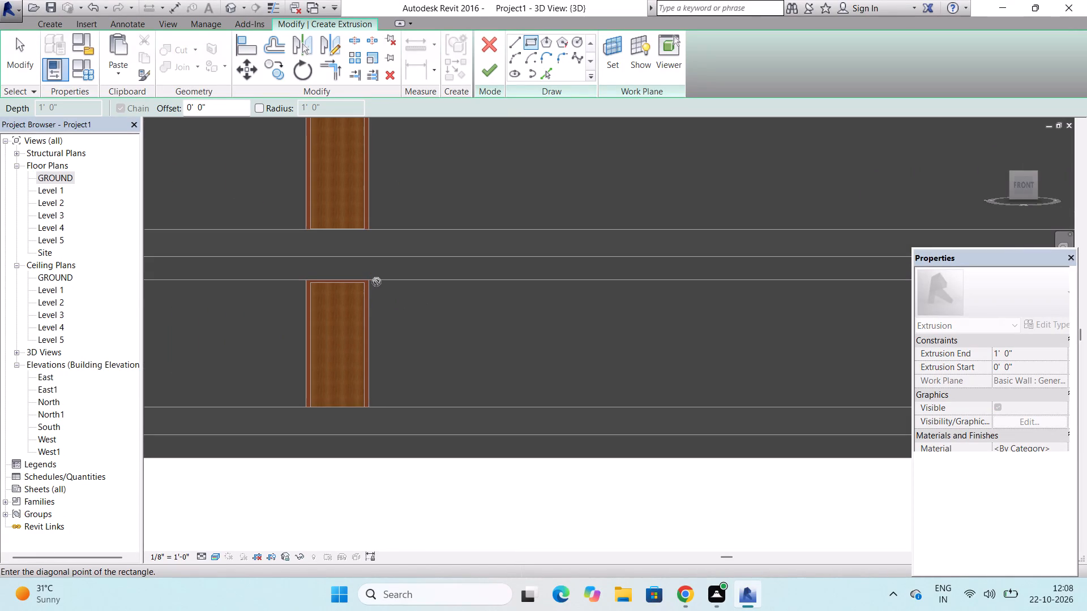
scroll(376, 282, "down", 6)
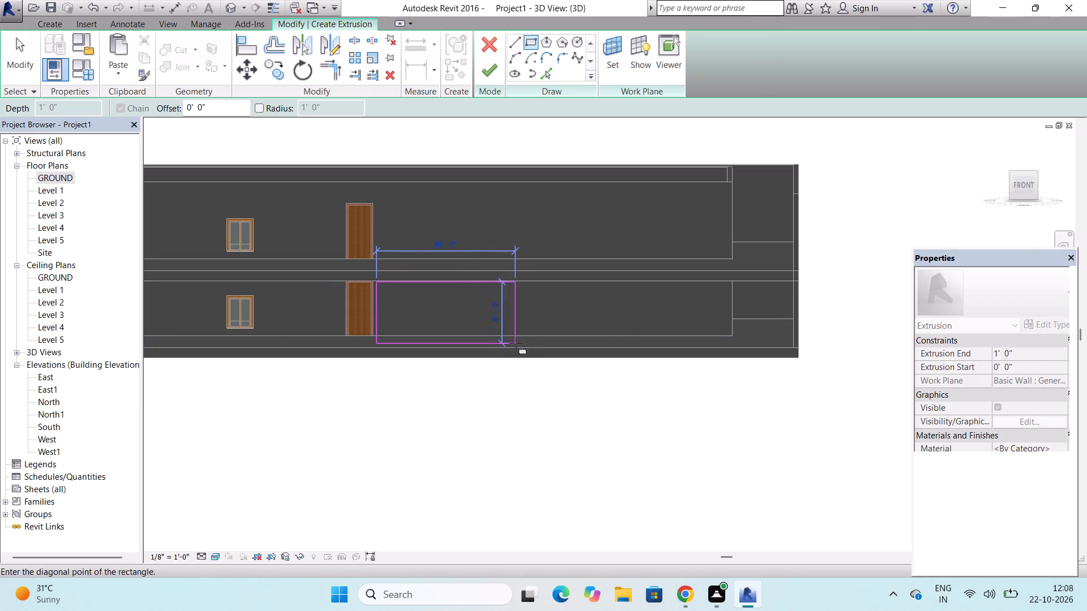
left_click(729, 342)
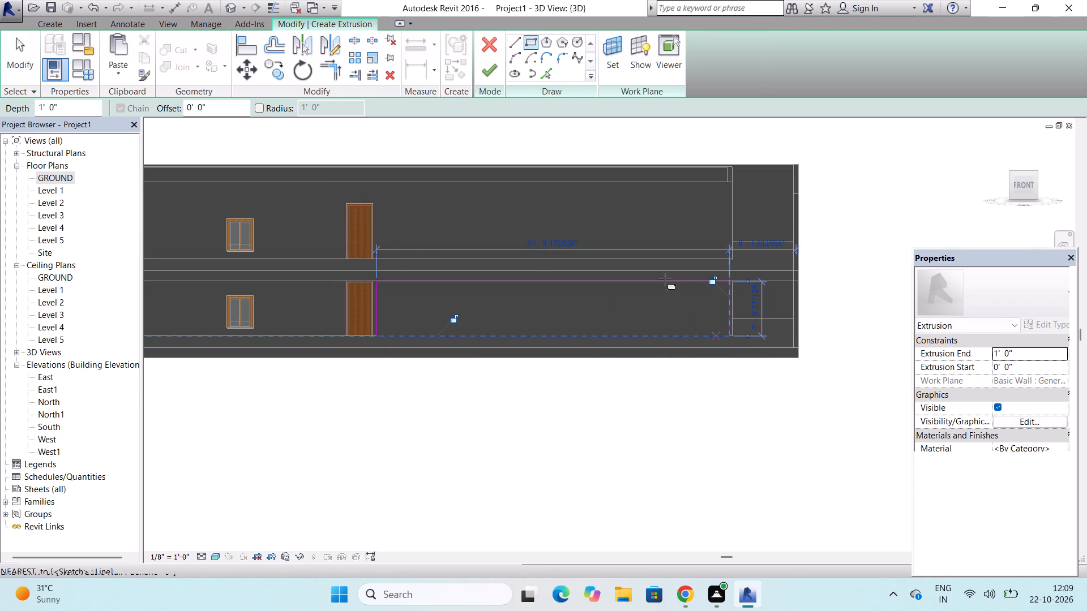
left_click(493, 71)
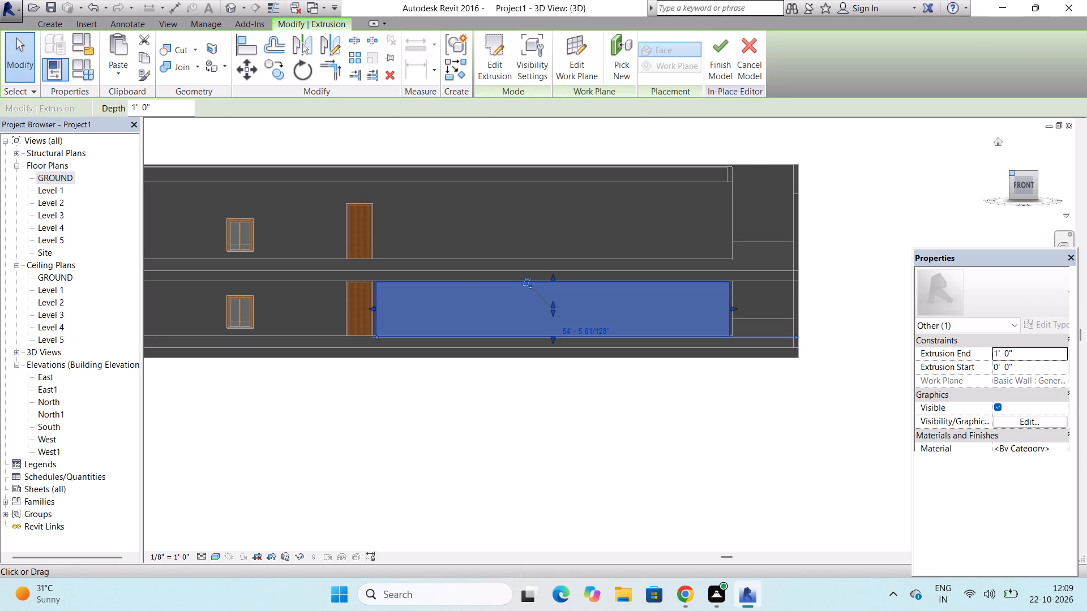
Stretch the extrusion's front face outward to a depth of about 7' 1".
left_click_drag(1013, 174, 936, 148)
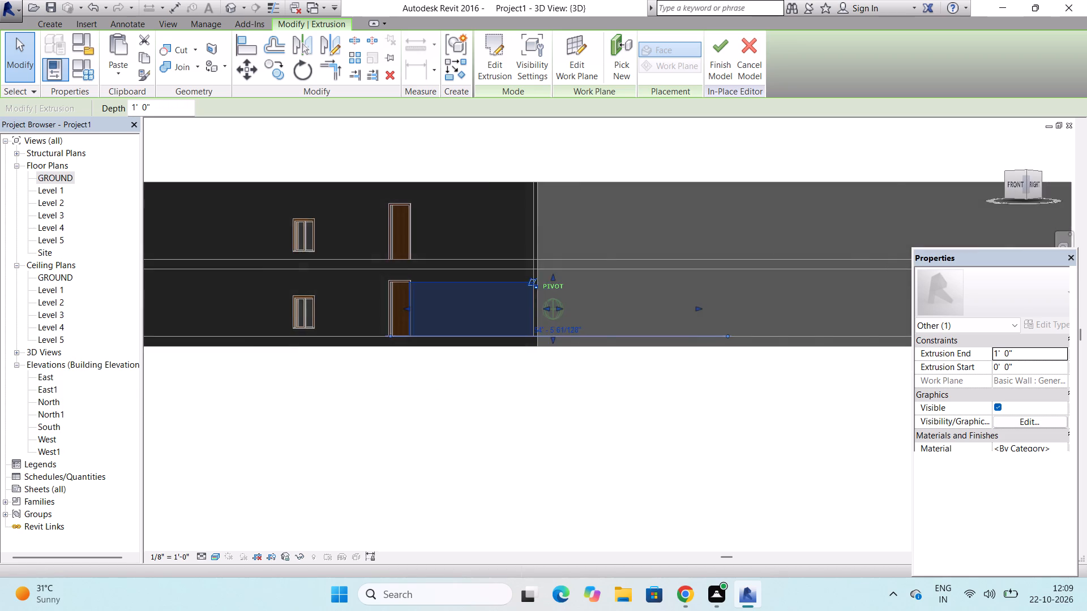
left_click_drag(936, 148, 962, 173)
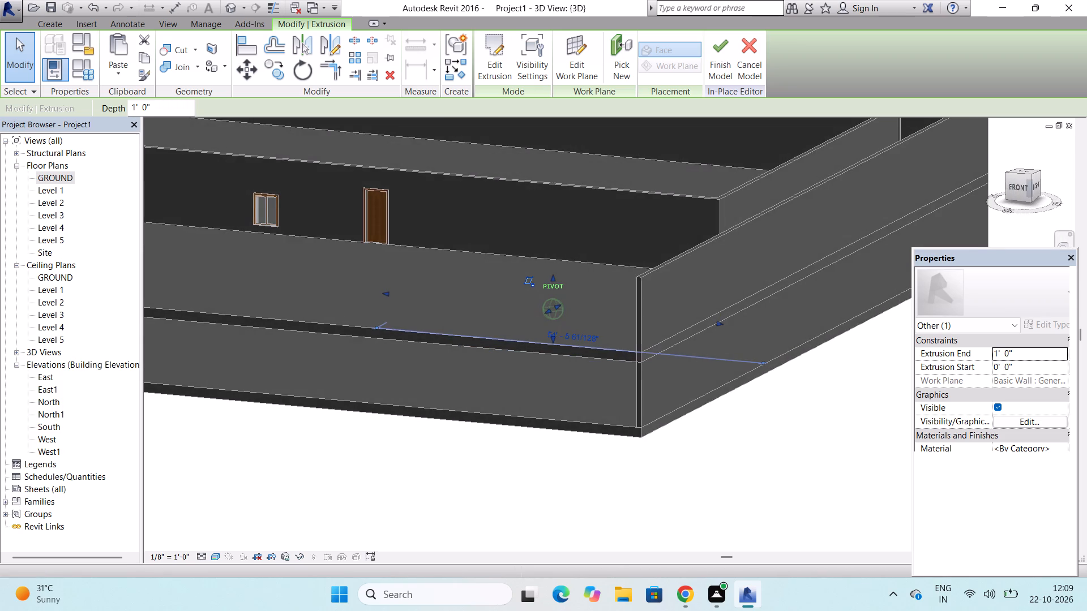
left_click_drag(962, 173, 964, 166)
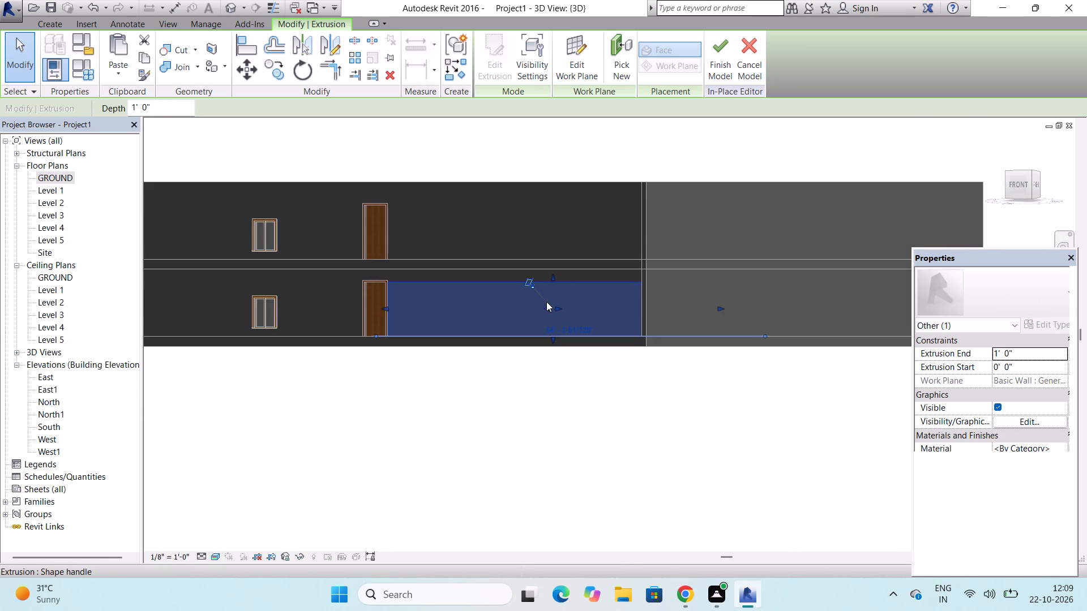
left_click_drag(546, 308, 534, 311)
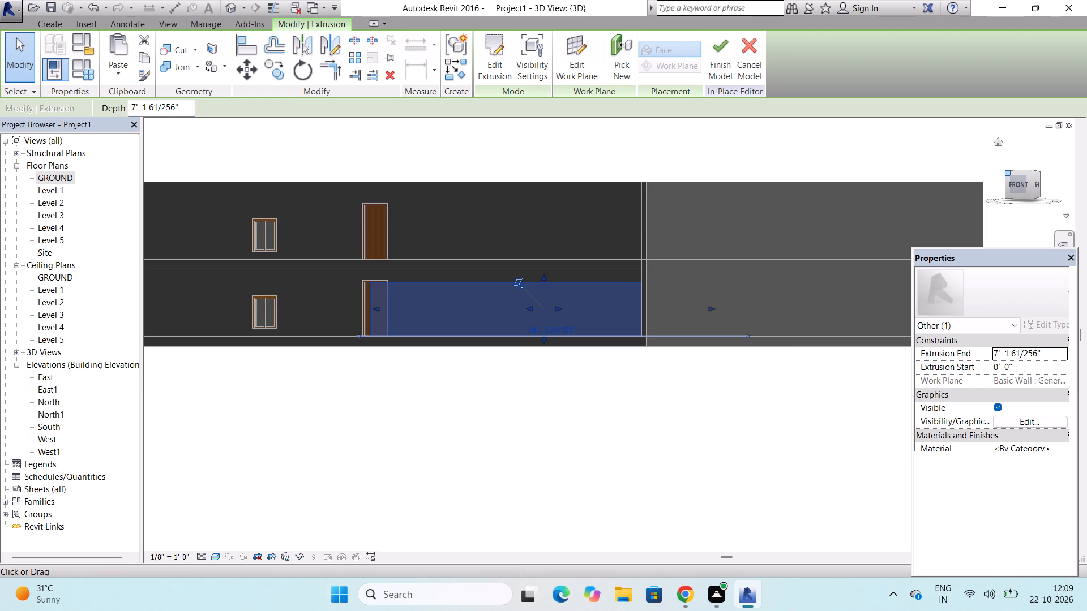
Stretch the extrusion's top edge up to the underside of the upper floor slab, closing the licence notice.
left_click_drag(1009, 175, 157, 177)
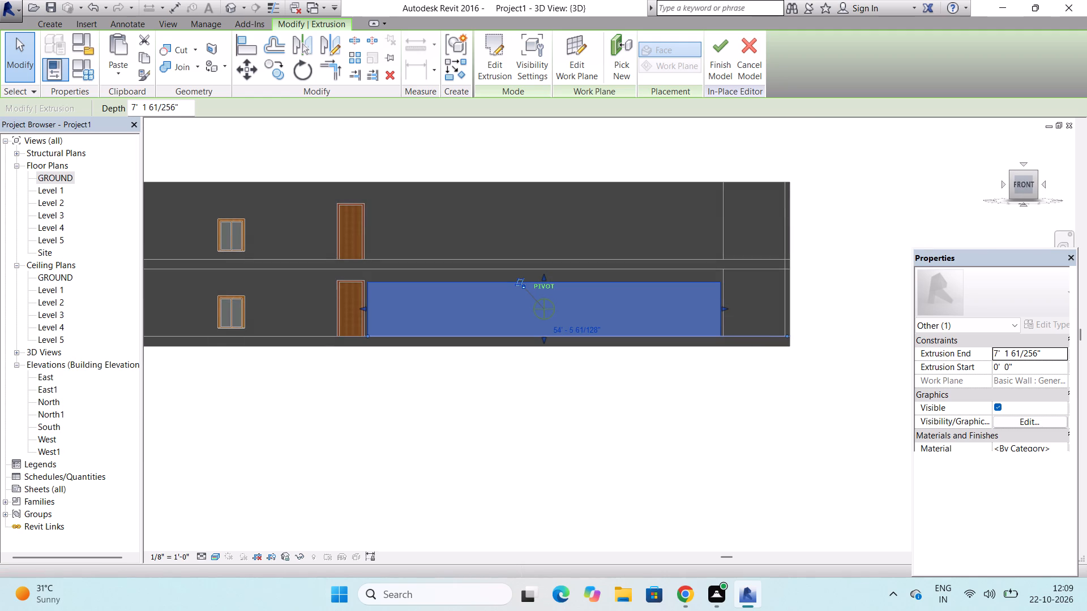
left_click_drag(157, 177, 240, 183)
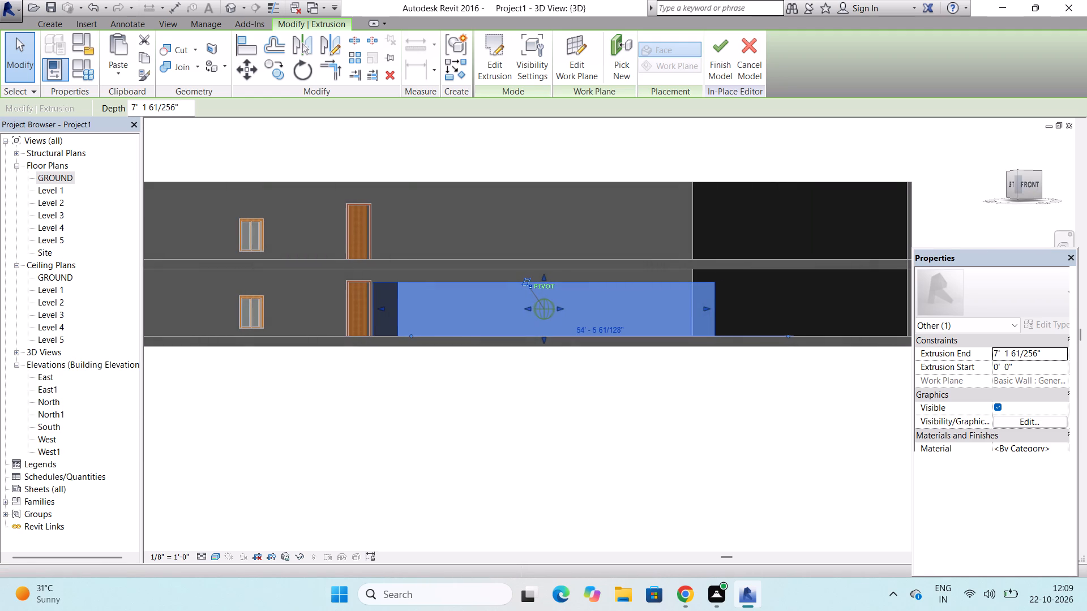
left_click_drag(240, 183, 325, 191)
scroll(518, 279, "up", 5)
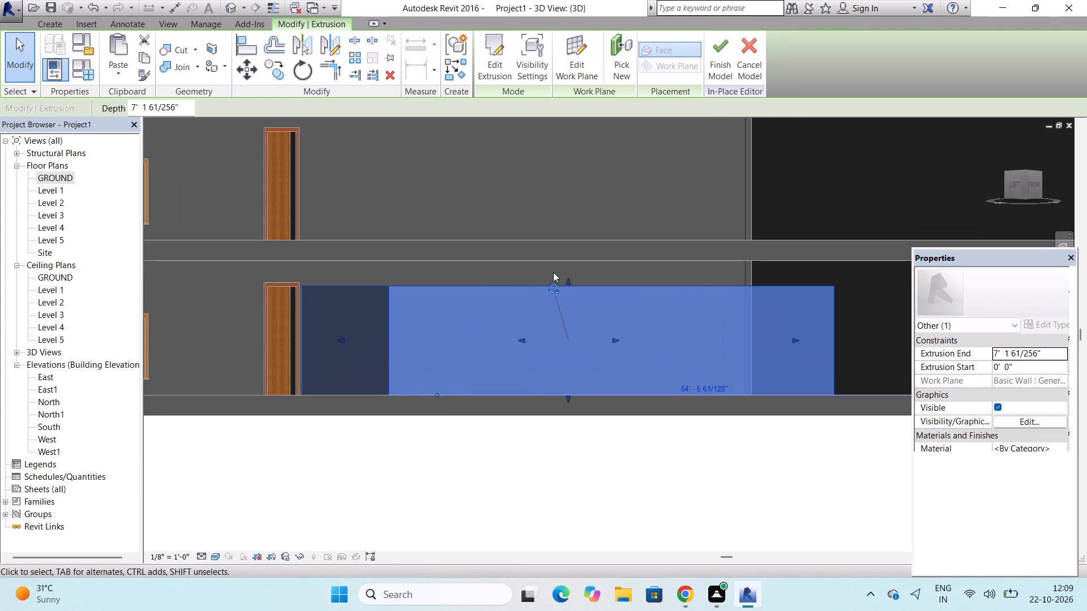
left_click(568, 279)
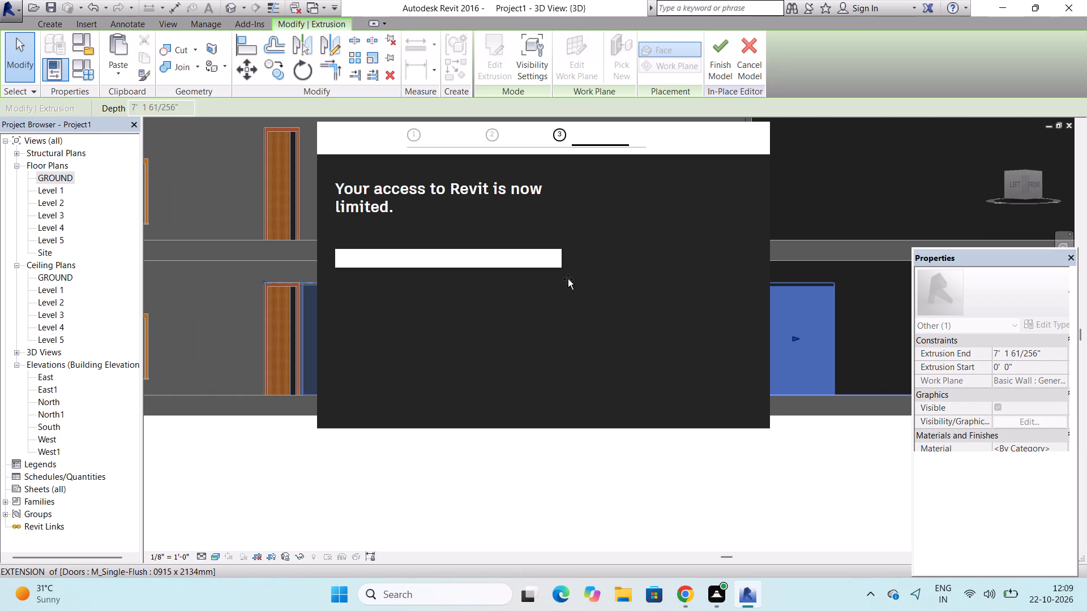
left_click(744, 135)
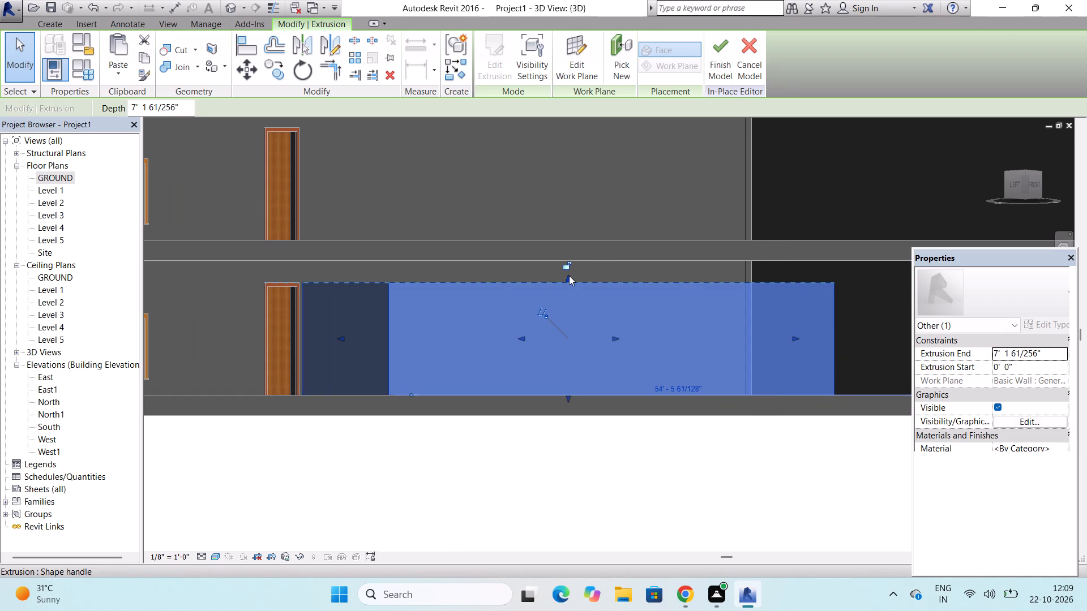
left_click_drag(569, 276, 545, 257)
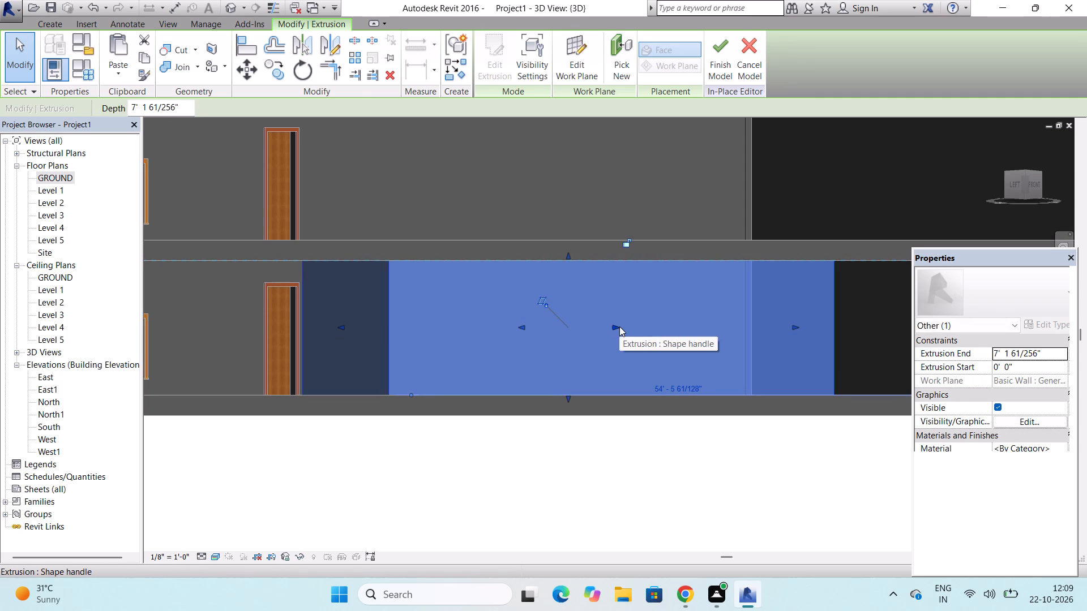
Pull the extrusion's front face back to a depth of about 1' 0" and clear the selection.
left_click_drag(619, 326, 562, 327)
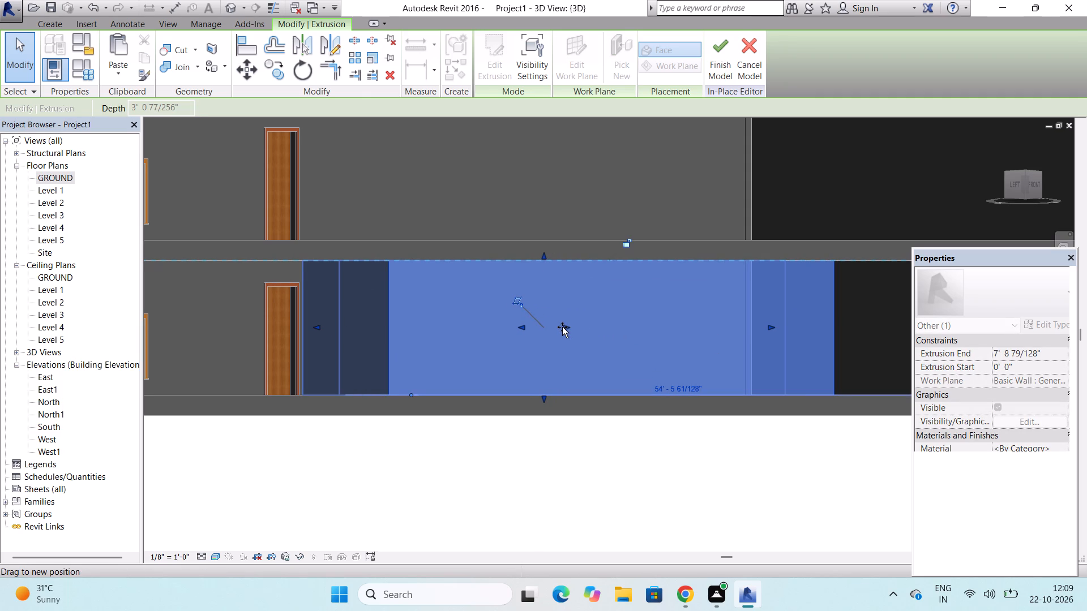
left_click_drag(562, 327, 538, 327)
scroll(538, 327, "down", 3)
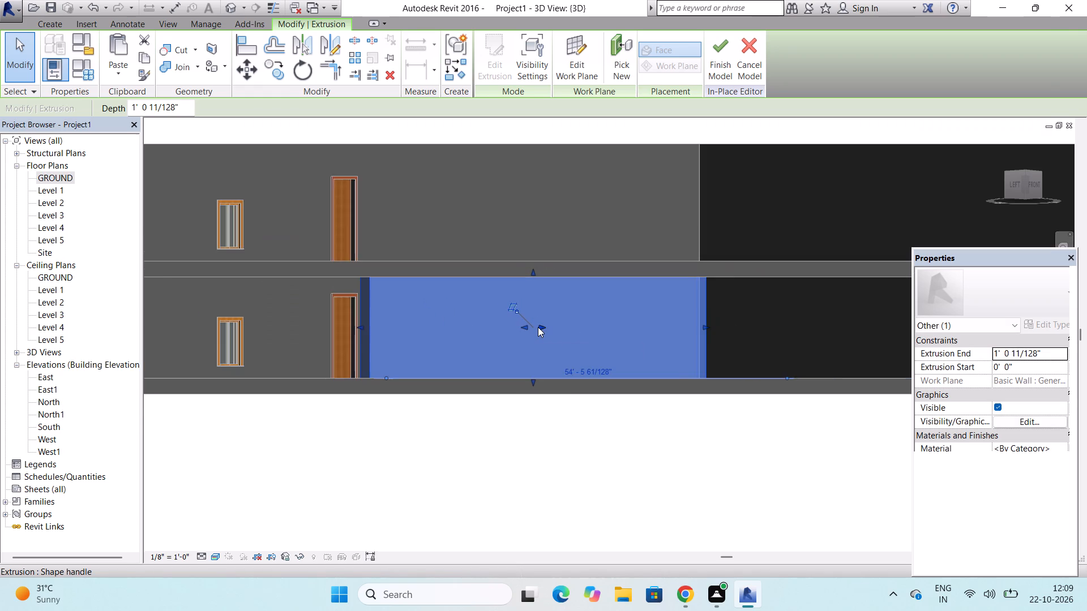
key("Escape")
key("Escape")
key("Escape")
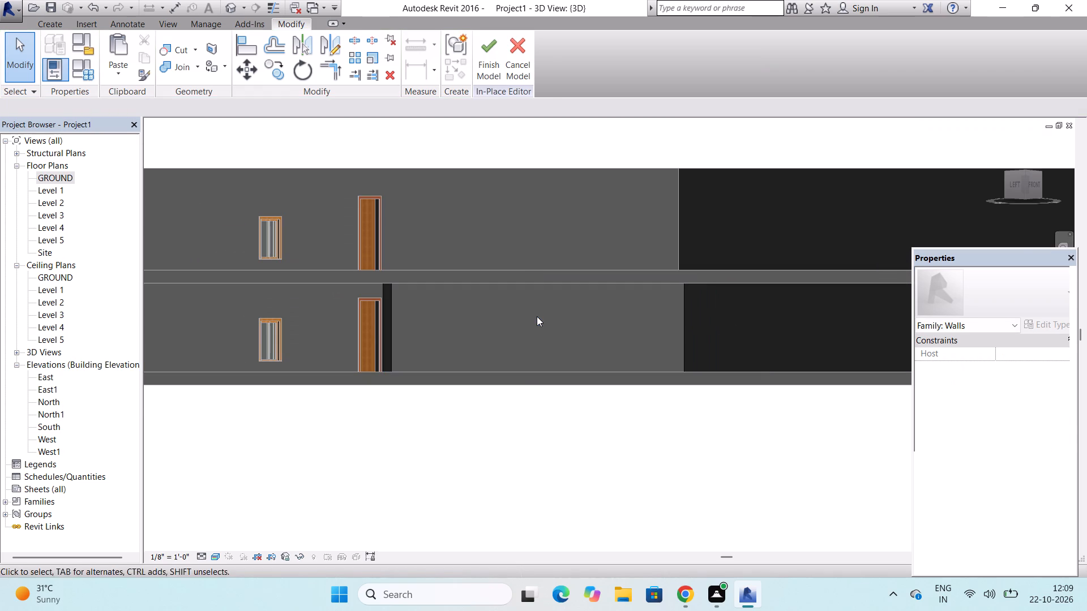
key("Escape")
Finish the in-place wall model containing the ground-floor front extrusion.
scroll(537, 316, "down", 5)
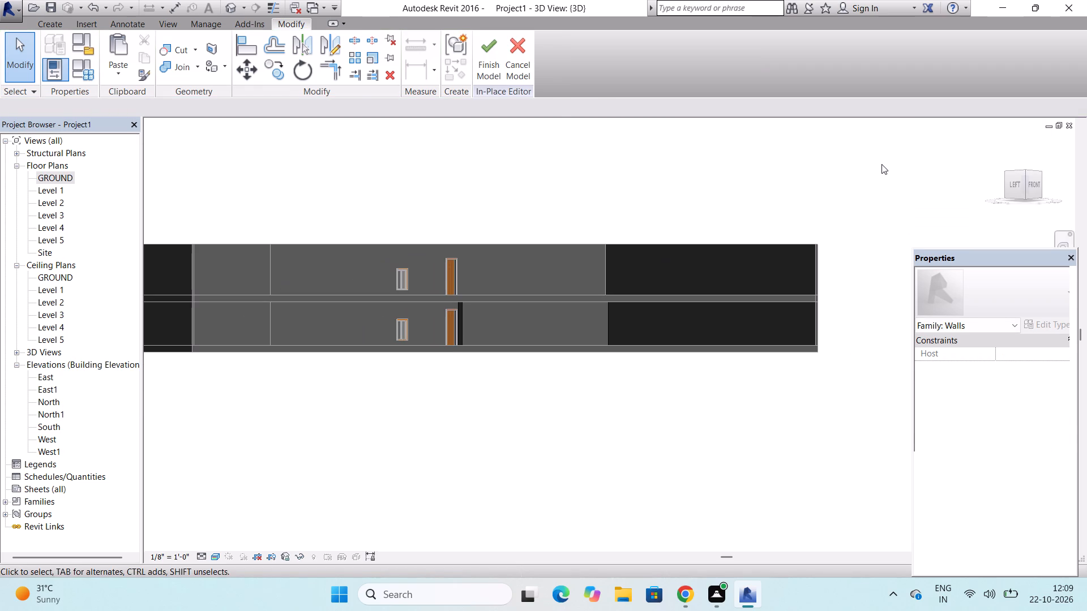
left_click(473, 79)
left_click(481, 72)
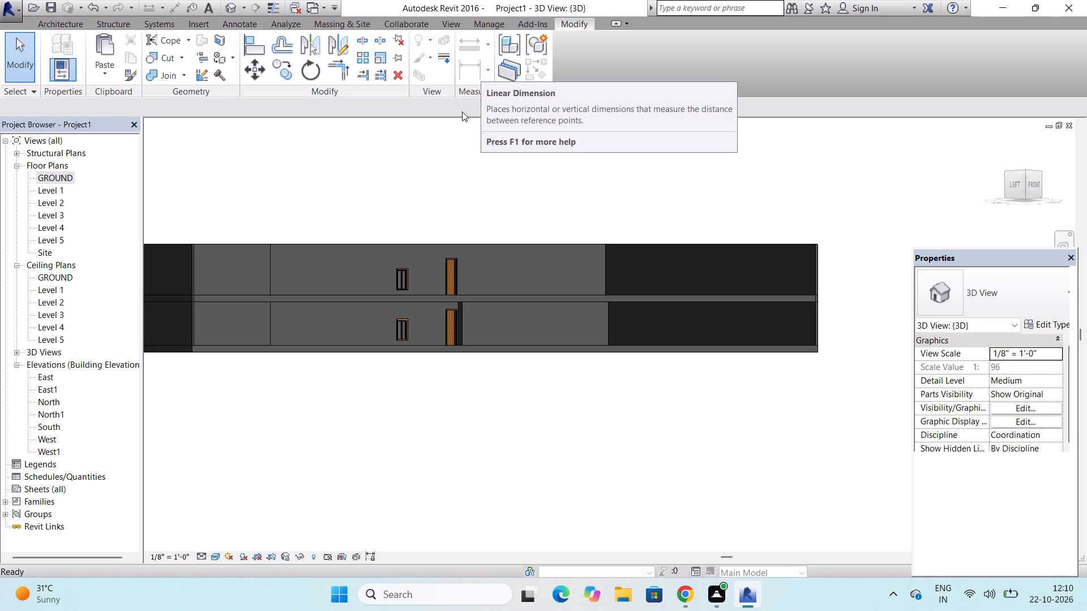
Examine the two-storey building's front elevation with the in-place wall extrusion, closing the licence notice.
scroll(462, 111, "down", 2)
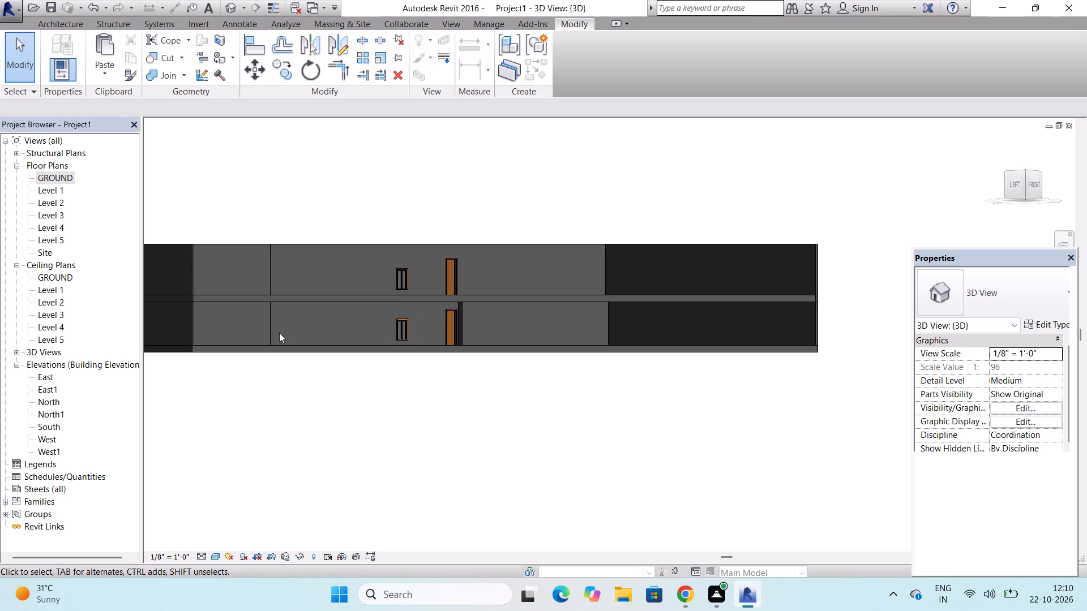
scroll(279, 333, "down", 4)
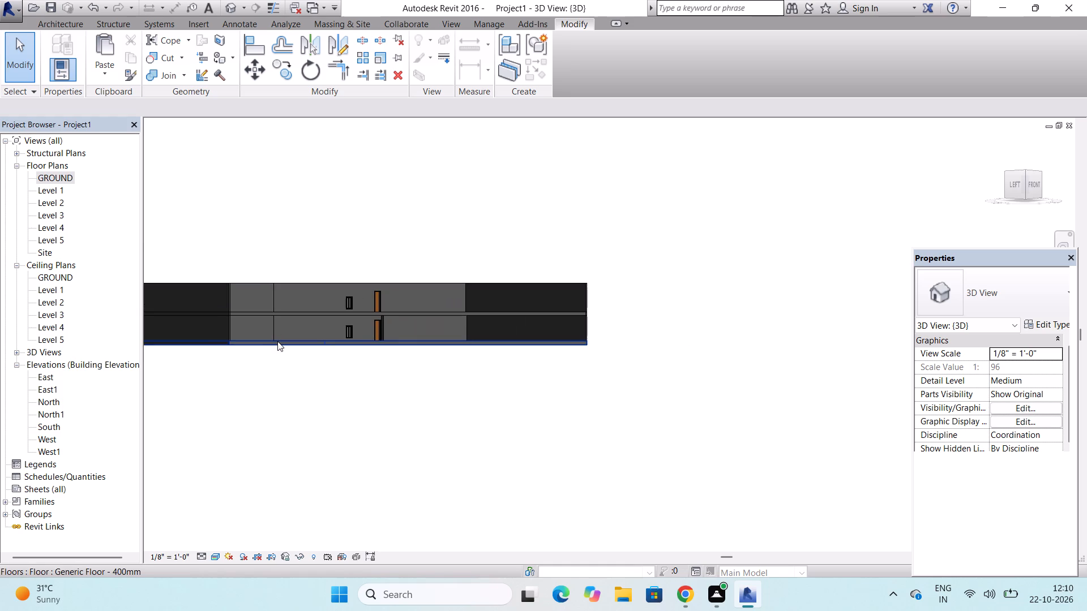
scroll(277, 341, "up", 4)
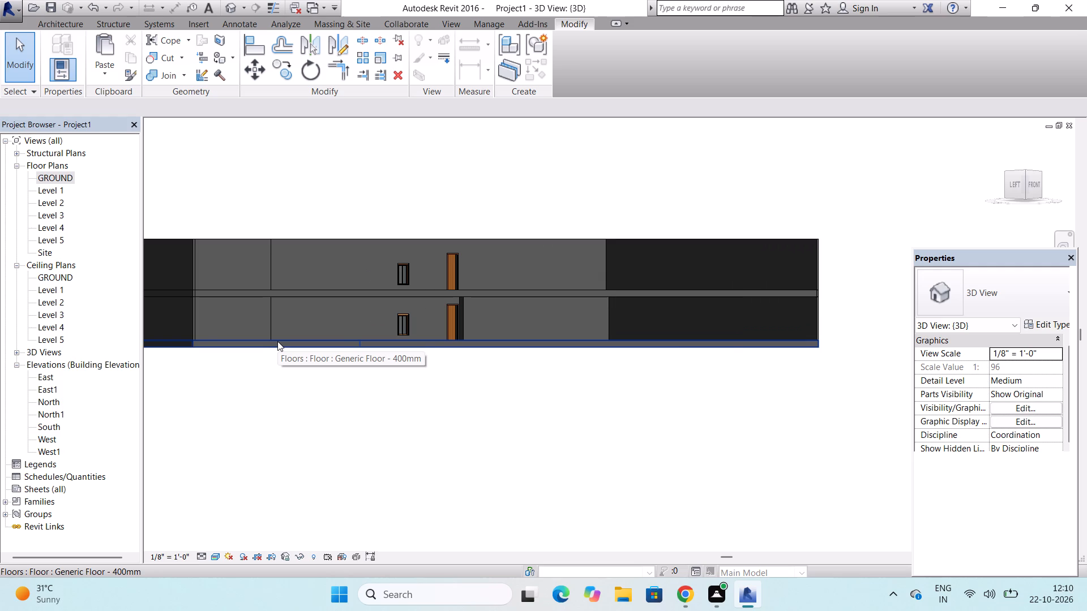
scroll(279, 341, "down", 2)
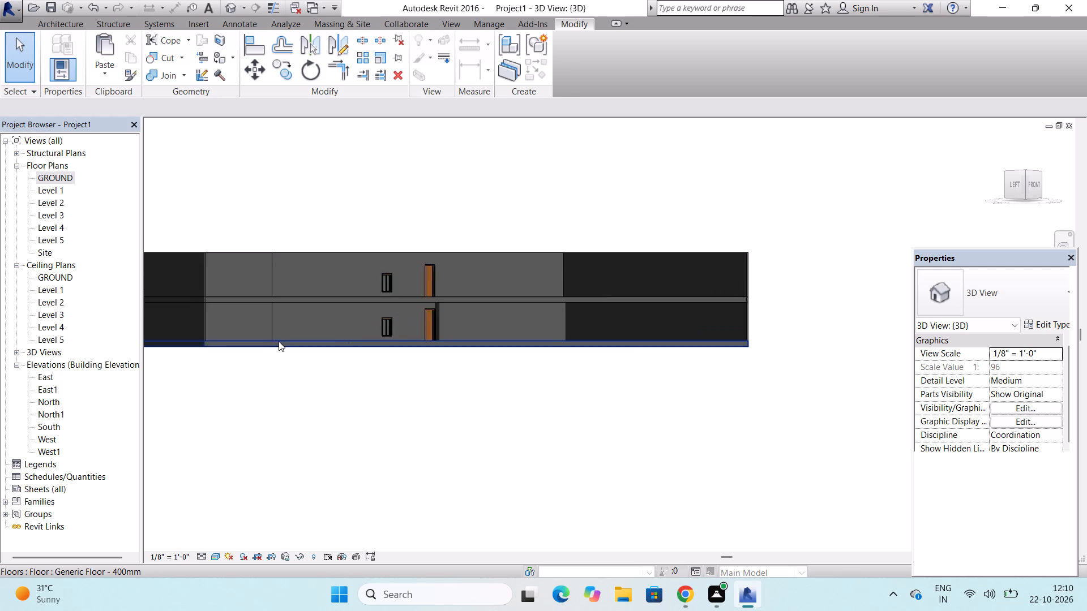
scroll(279, 341, "down", 2)
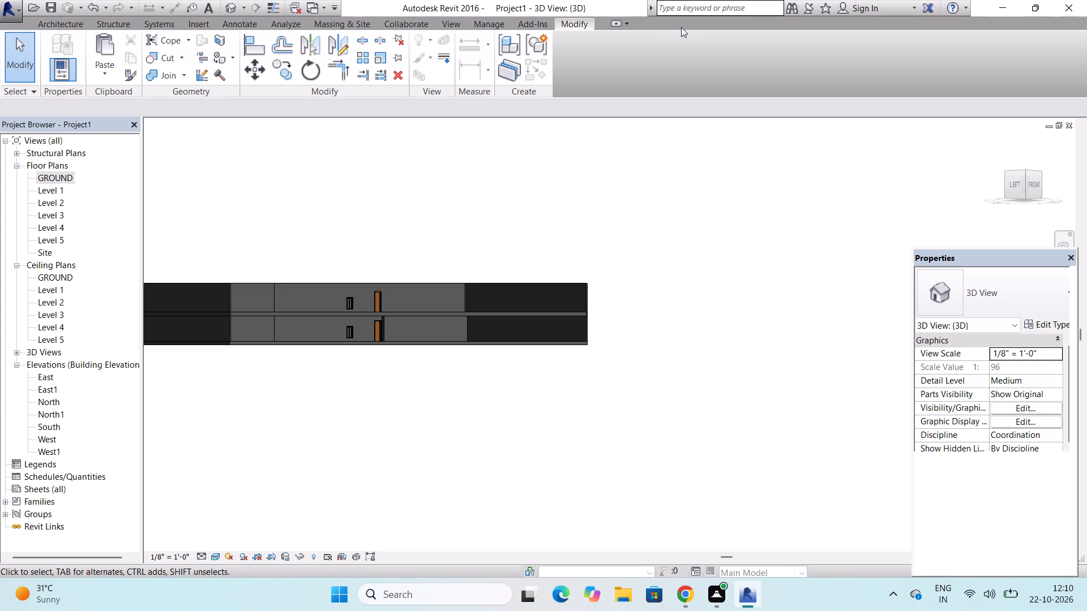
scroll(690, 29, "down", 4)
scroll(513, 304, "down", 1)
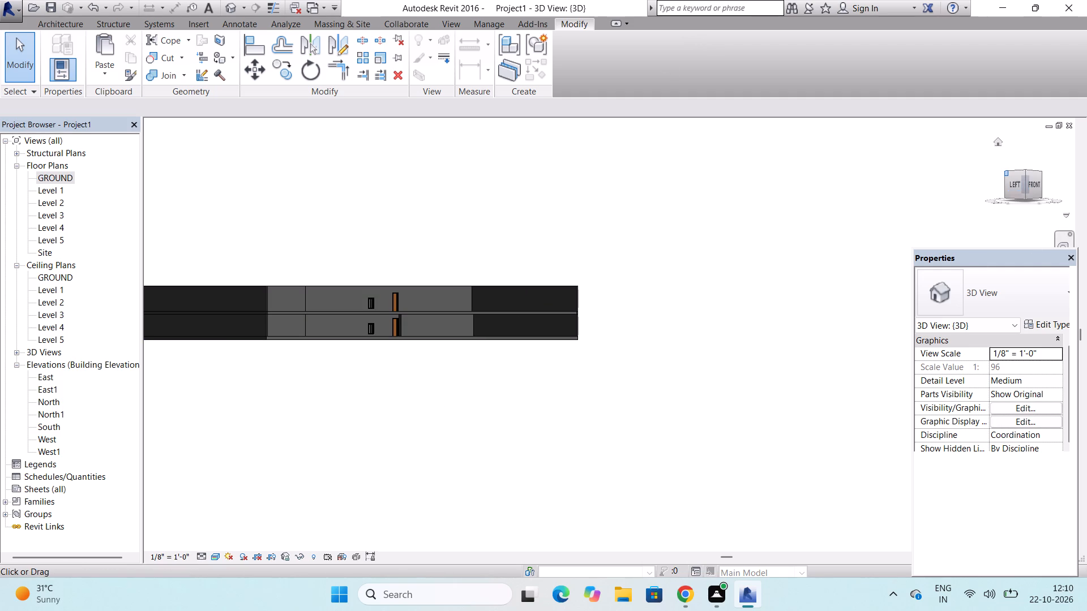
left_click_drag(1006, 176, 907, 177)
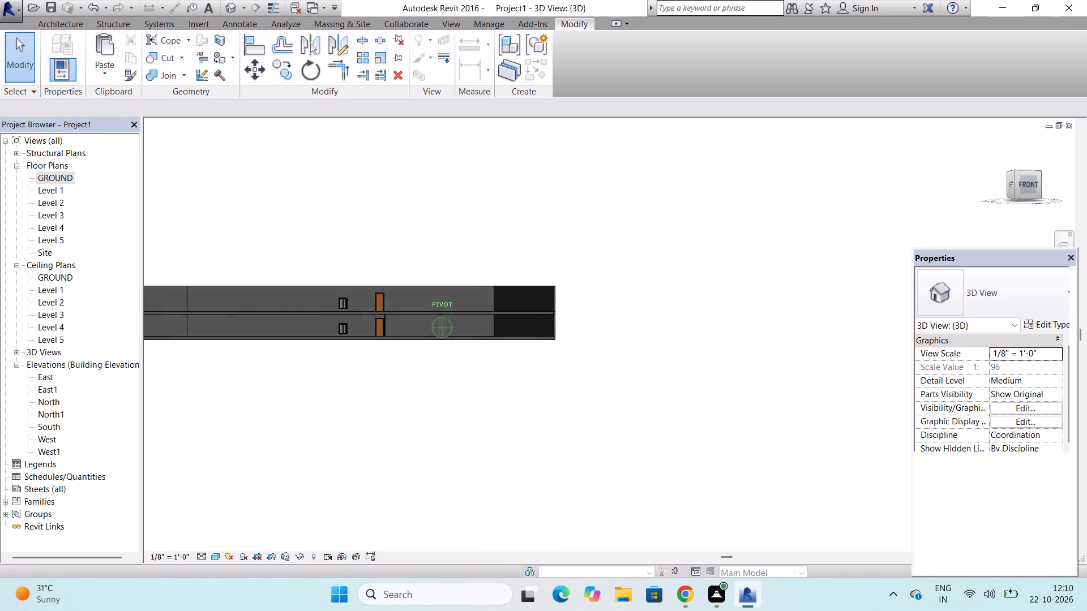
left_click_drag(907, 177, 820, 197)
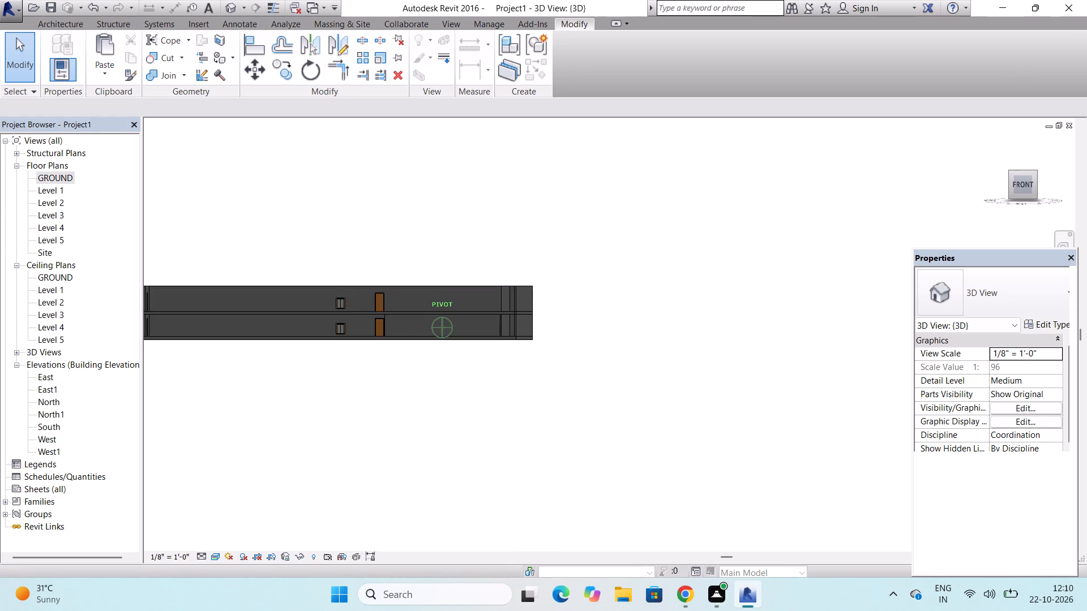
left_click_drag(820, 197, 820, 210)
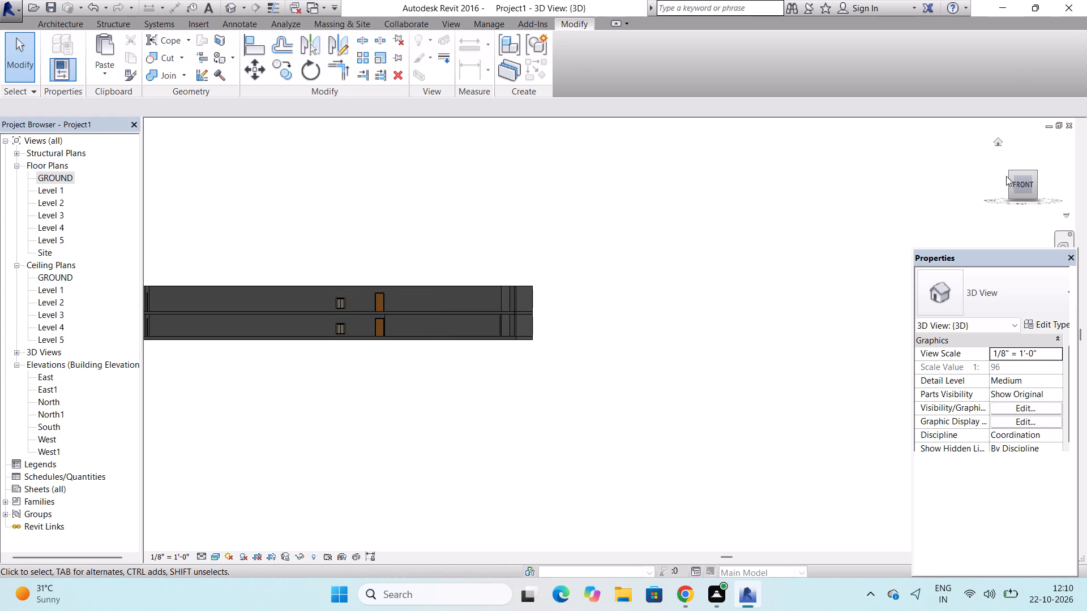
scroll(426, 320, "up", 1)
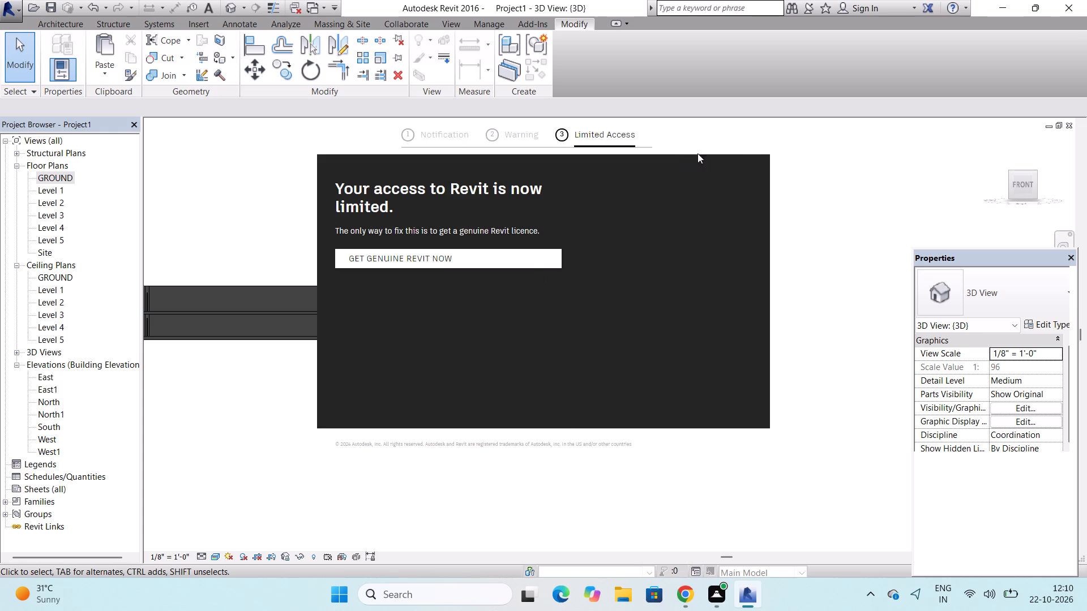
left_click(739, 145)
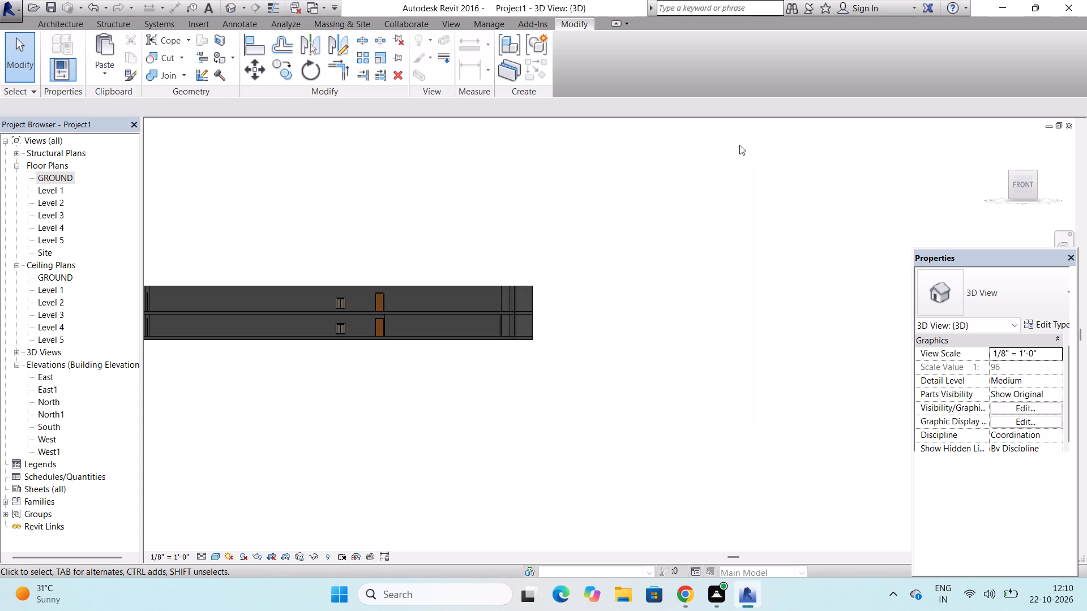
scroll(386, 314, "up", 3)
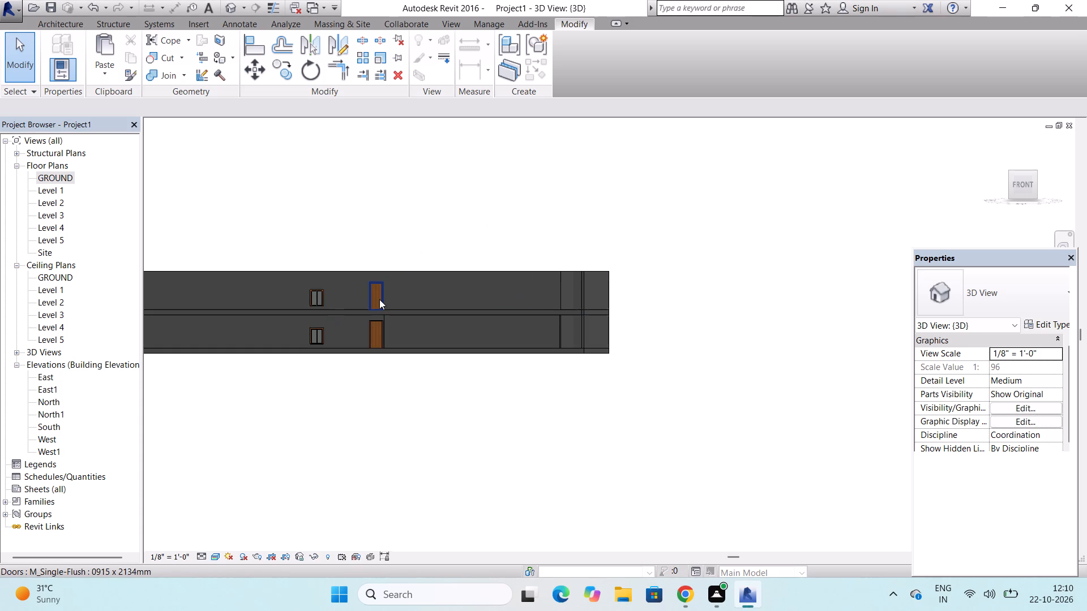
Move the upper-floor front door along the wall away from the window, about 36' 0" from it.
scroll(379, 299, "up", 1)
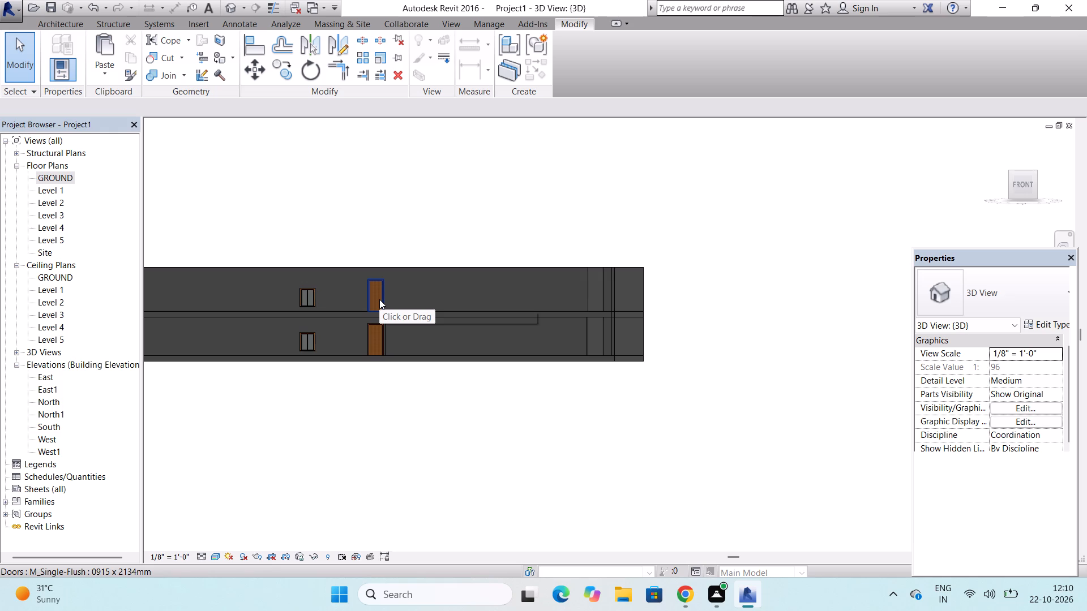
left_click(379, 299)
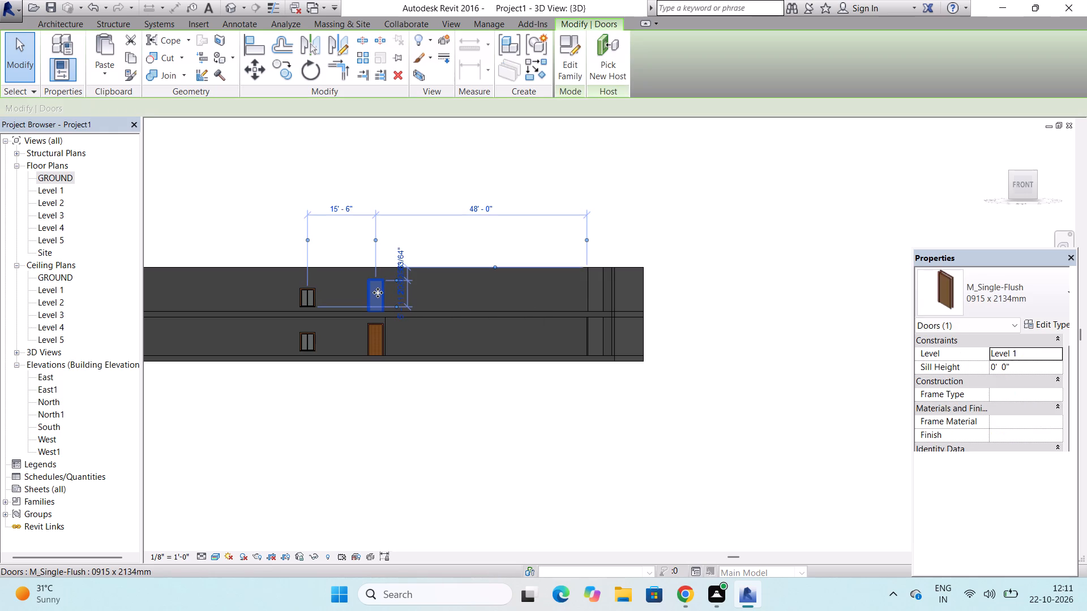
left_click_drag(378, 289, 469, 295)
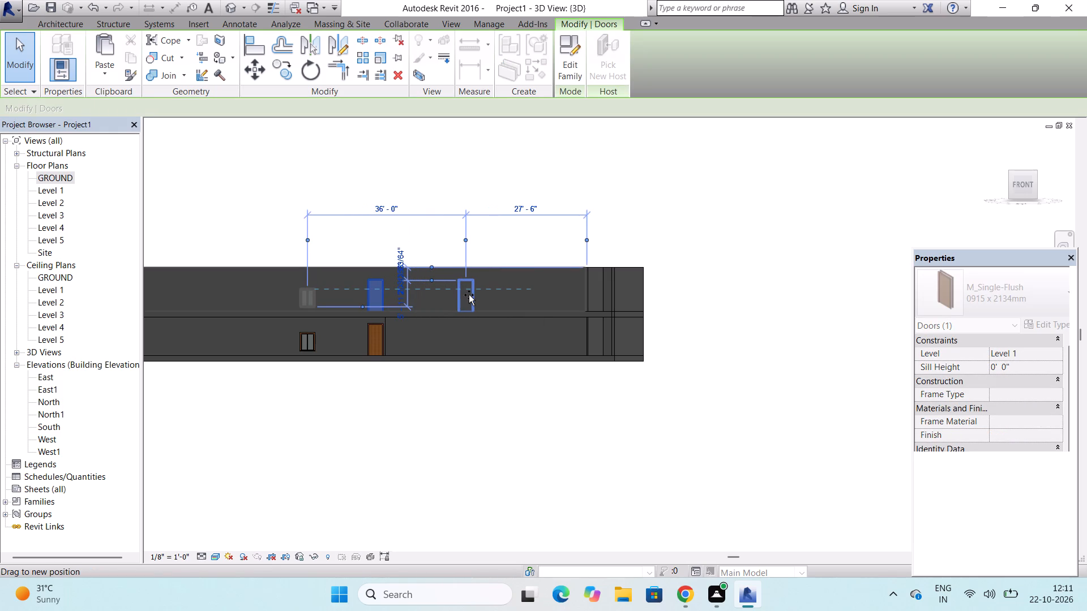
left_click_drag(469, 295, 468, 295)
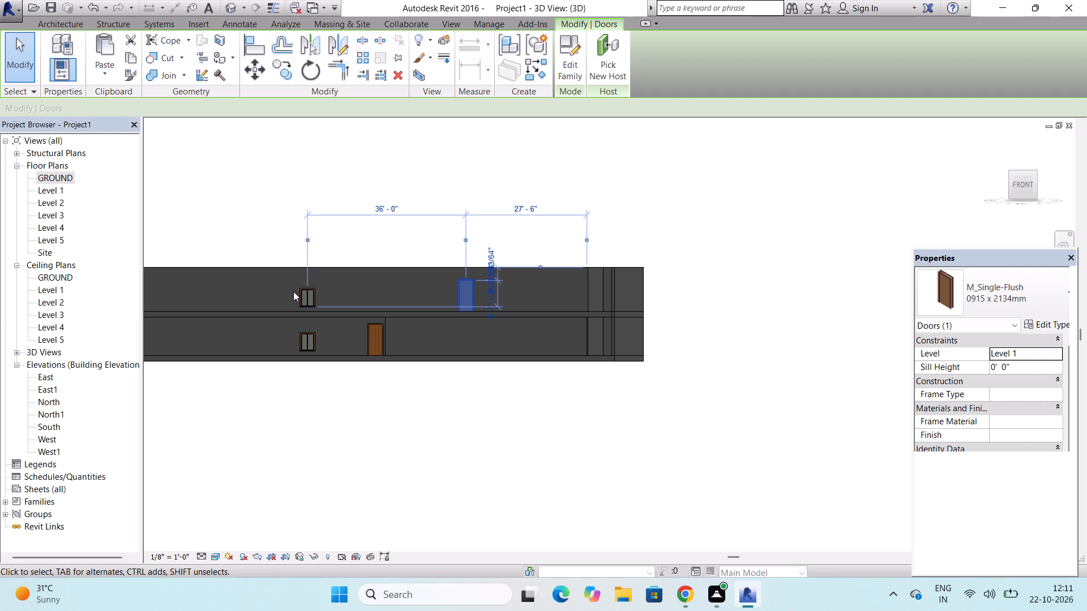
Move the upper-floor front window along the wall toward the door, to about 19' 0" from it, and clear the selection.
left_click(304, 294)
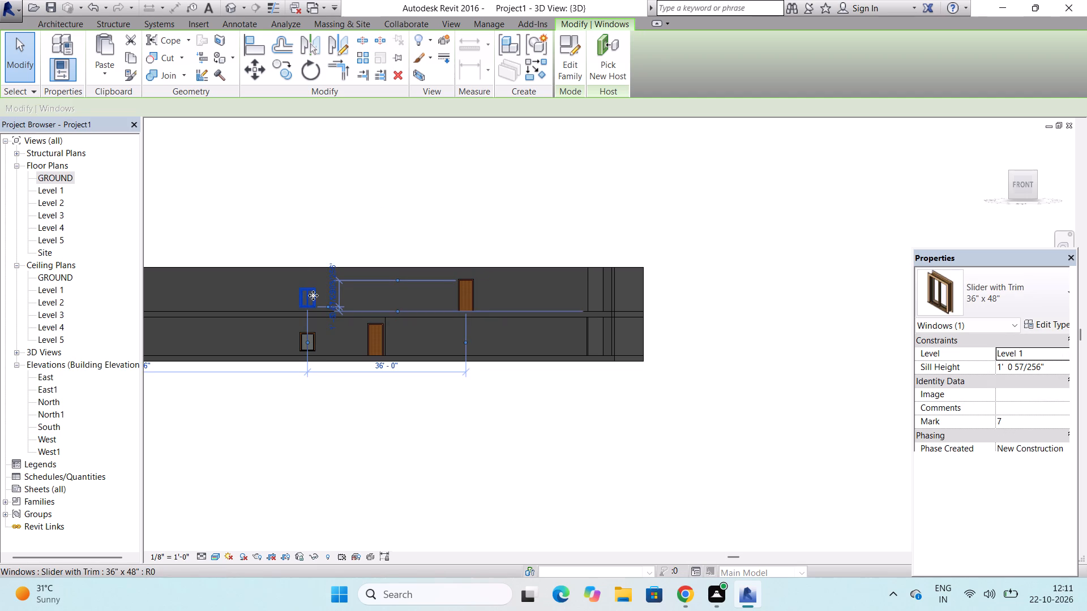
left_click_drag(313, 295, 370, 302)
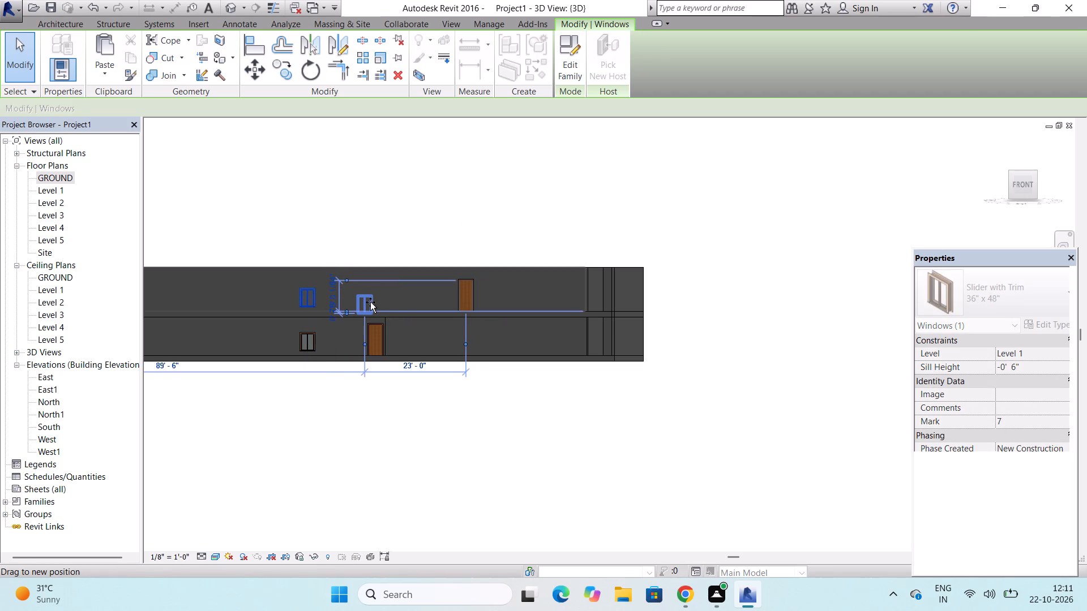
left_click_drag(370, 302, 384, 302)
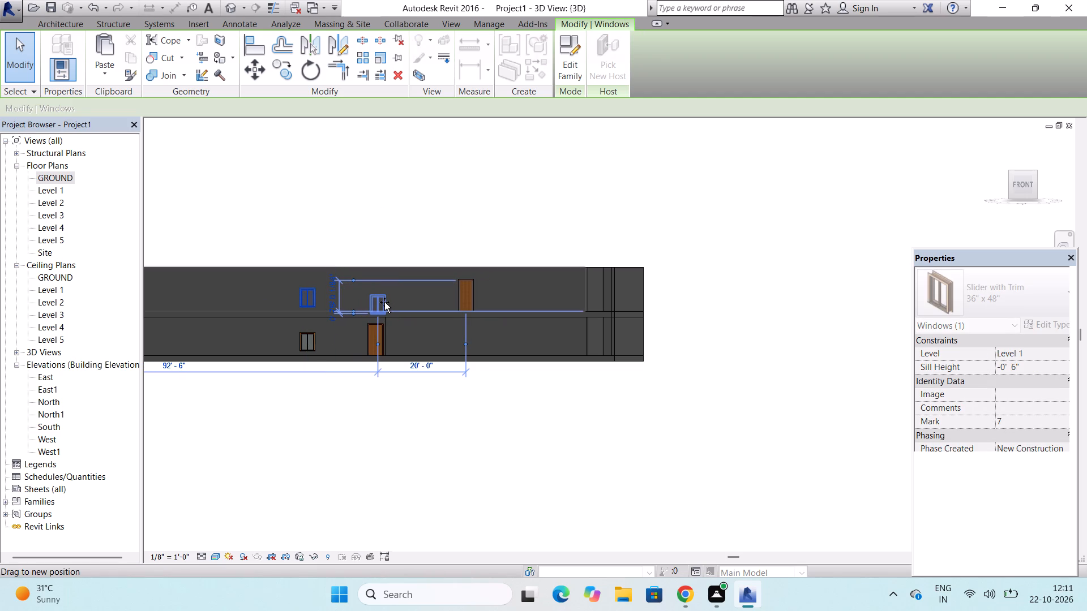
left_click_drag(384, 302, 384, 299)
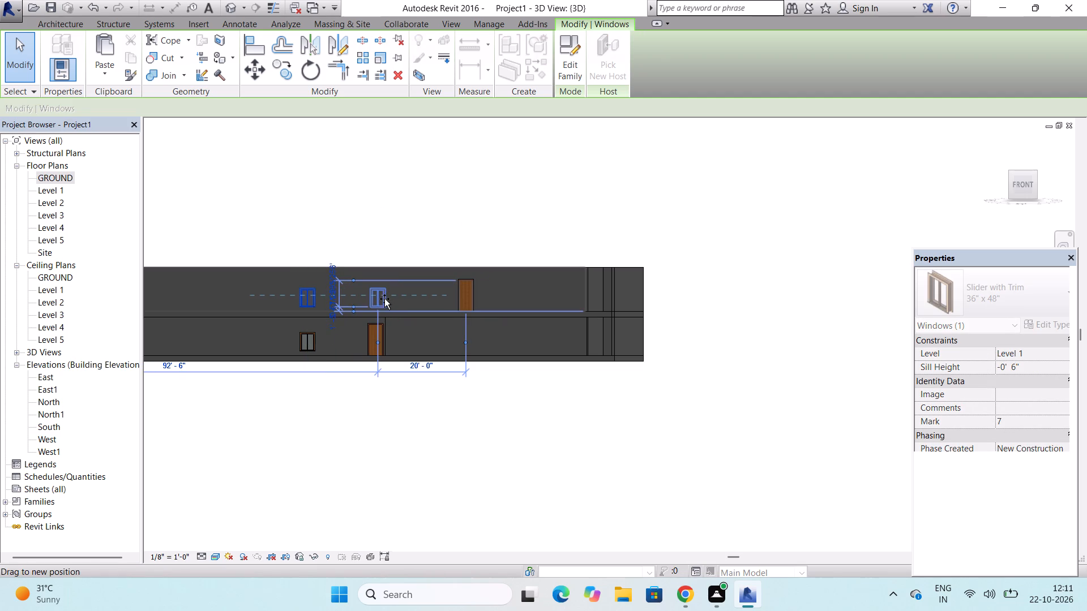
left_click_drag(384, 299, 436, 298)
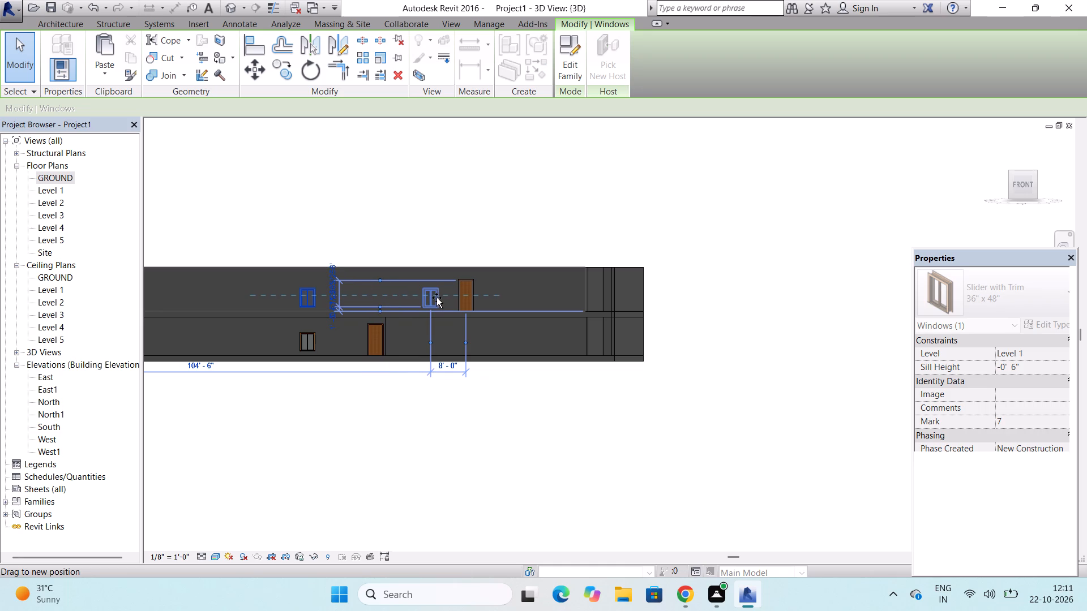
left_click_drag(436, 298, 408, 292)
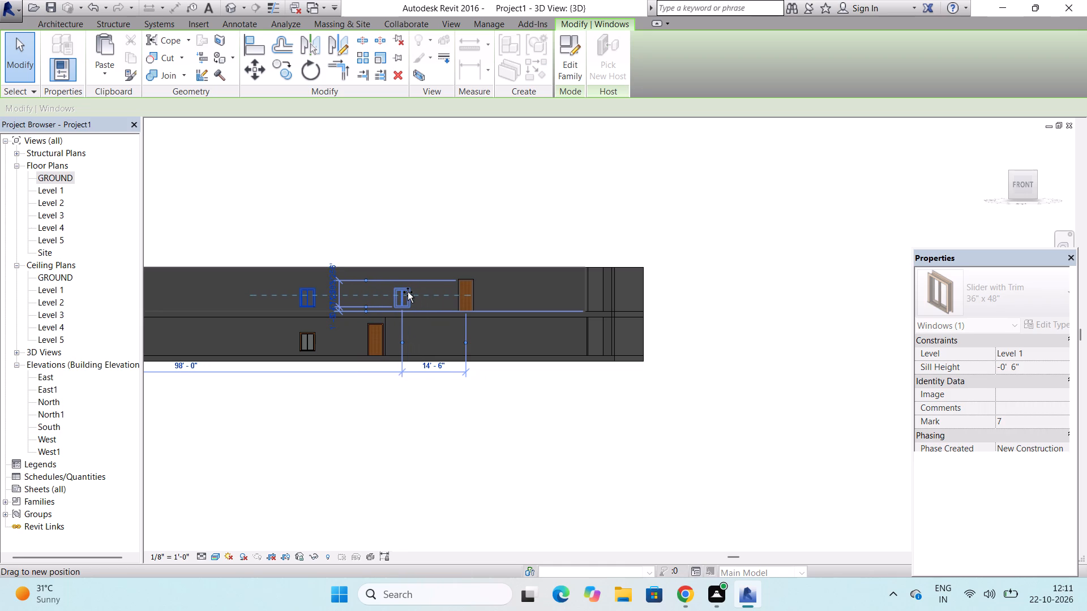
left_click_drag(408, 292, 387, 291)
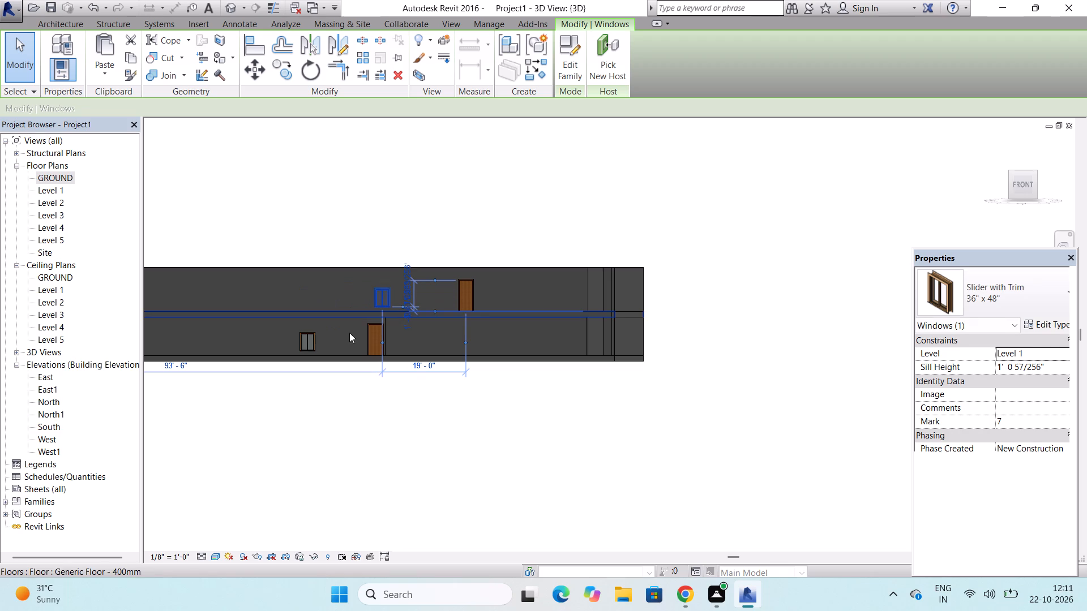
key("Escape")
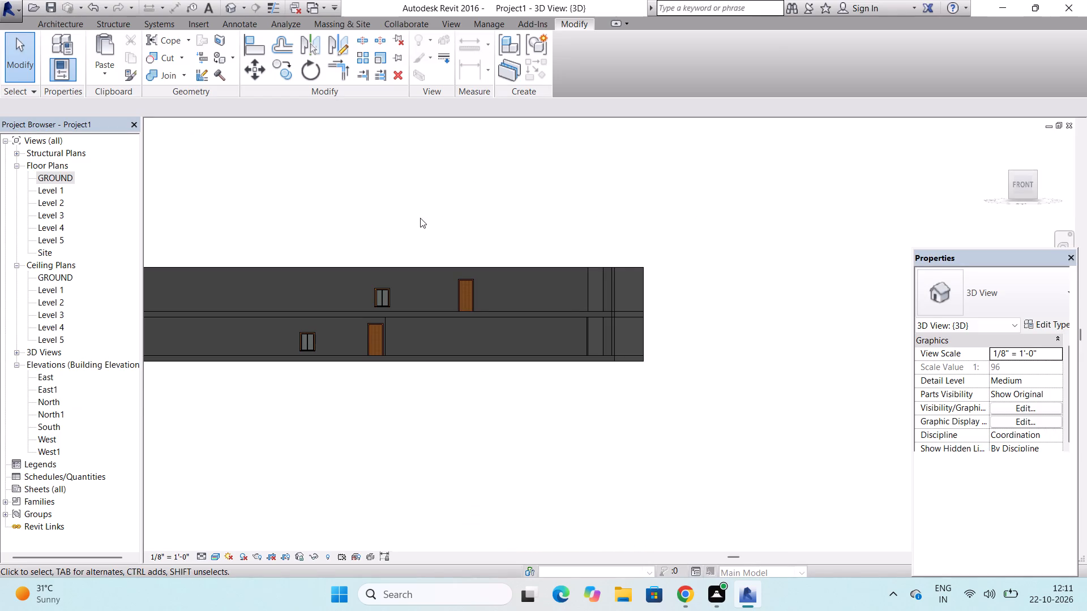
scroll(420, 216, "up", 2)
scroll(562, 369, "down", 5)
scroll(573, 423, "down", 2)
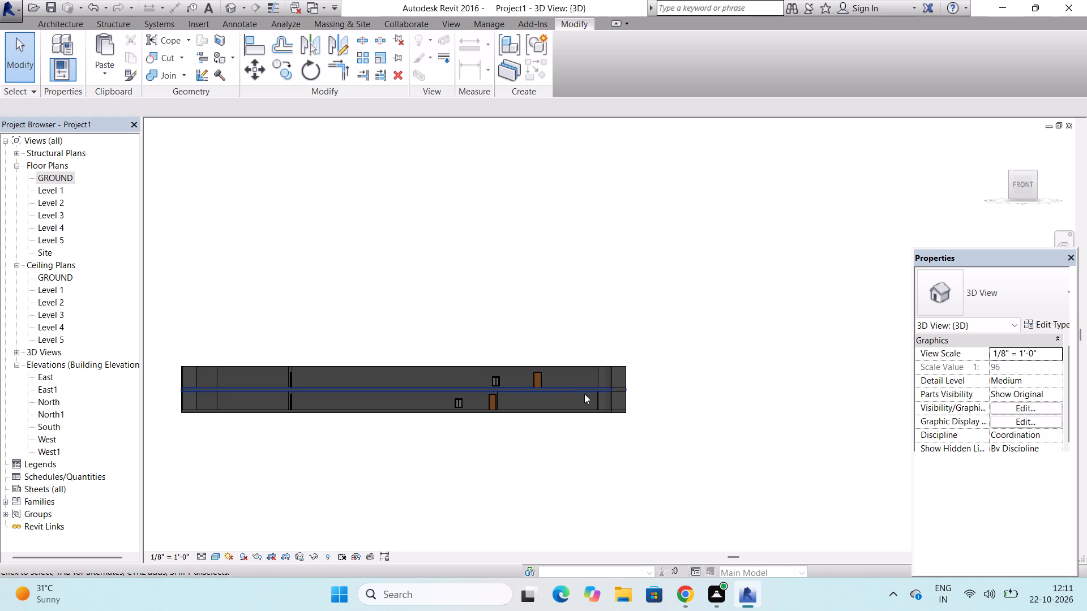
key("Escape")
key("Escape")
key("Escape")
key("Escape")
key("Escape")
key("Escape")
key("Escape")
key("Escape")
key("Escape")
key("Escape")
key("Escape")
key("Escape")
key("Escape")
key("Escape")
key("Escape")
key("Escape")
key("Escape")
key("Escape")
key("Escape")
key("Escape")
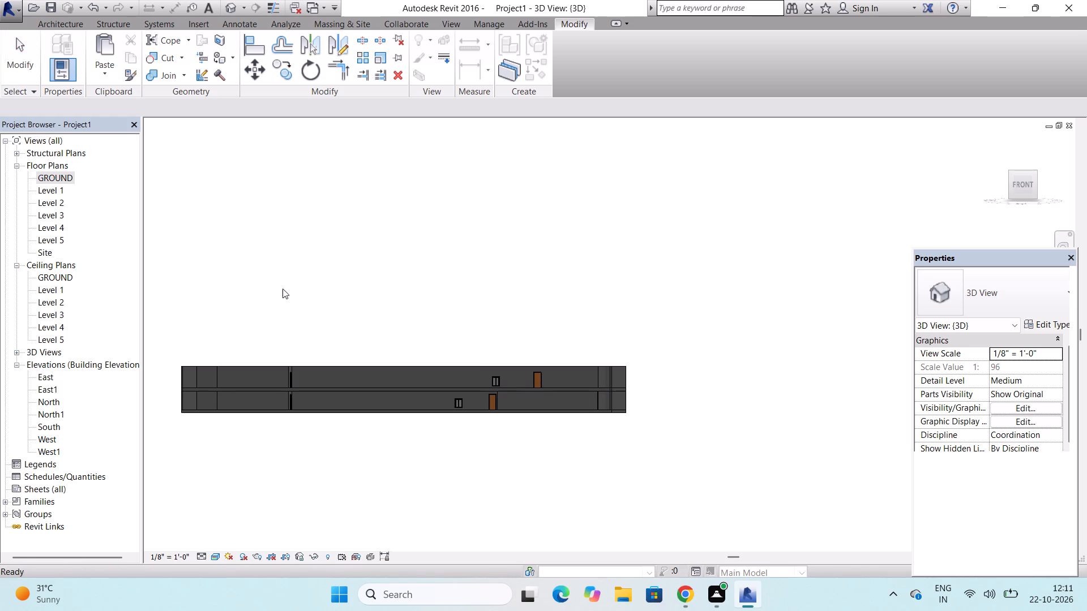
Open the GROUND floor plan.
double_click(41, 175)
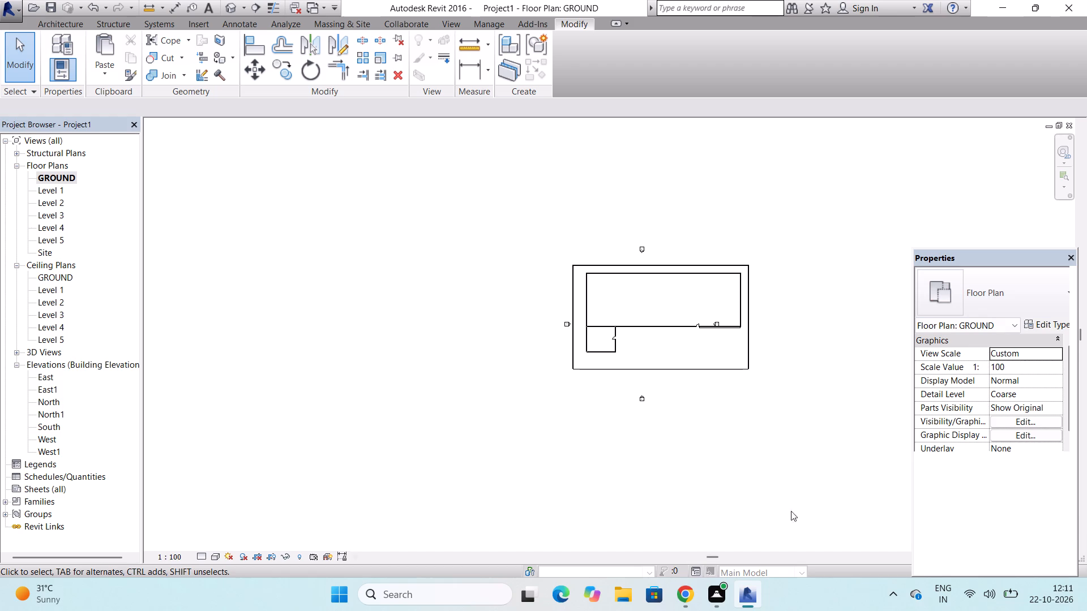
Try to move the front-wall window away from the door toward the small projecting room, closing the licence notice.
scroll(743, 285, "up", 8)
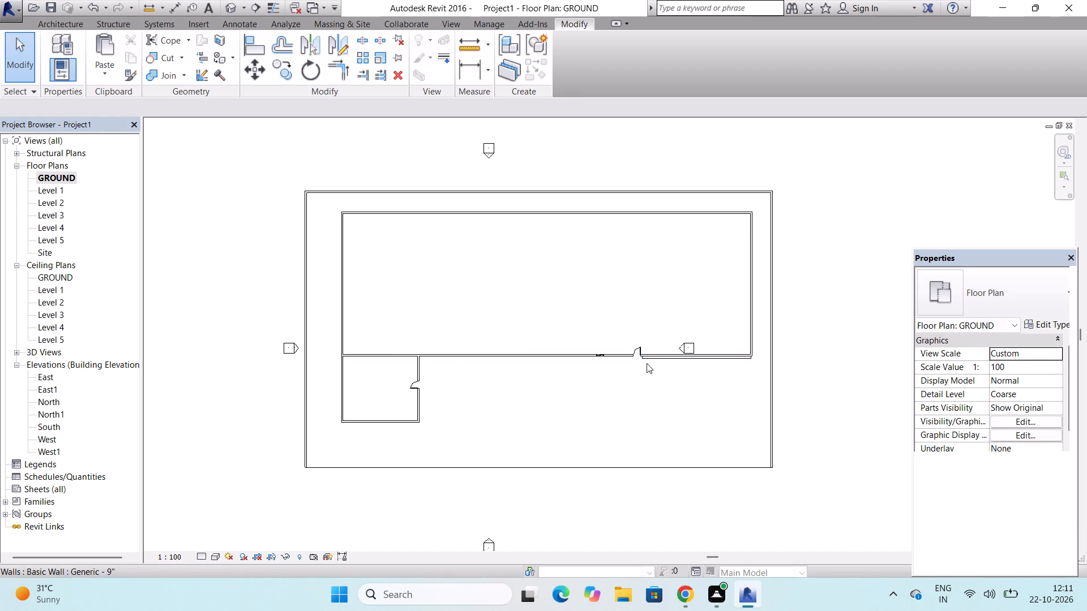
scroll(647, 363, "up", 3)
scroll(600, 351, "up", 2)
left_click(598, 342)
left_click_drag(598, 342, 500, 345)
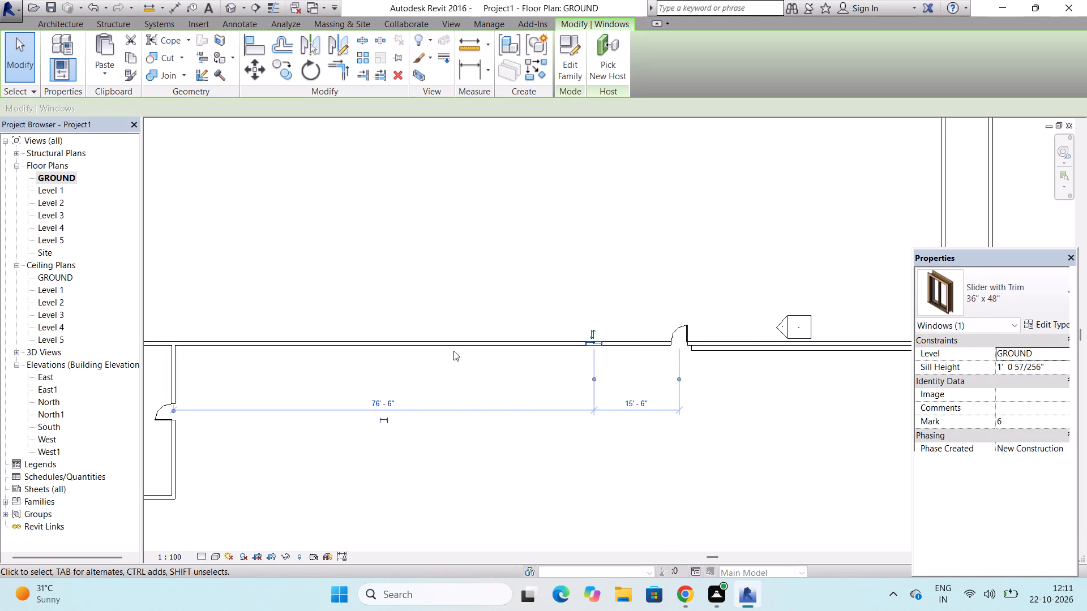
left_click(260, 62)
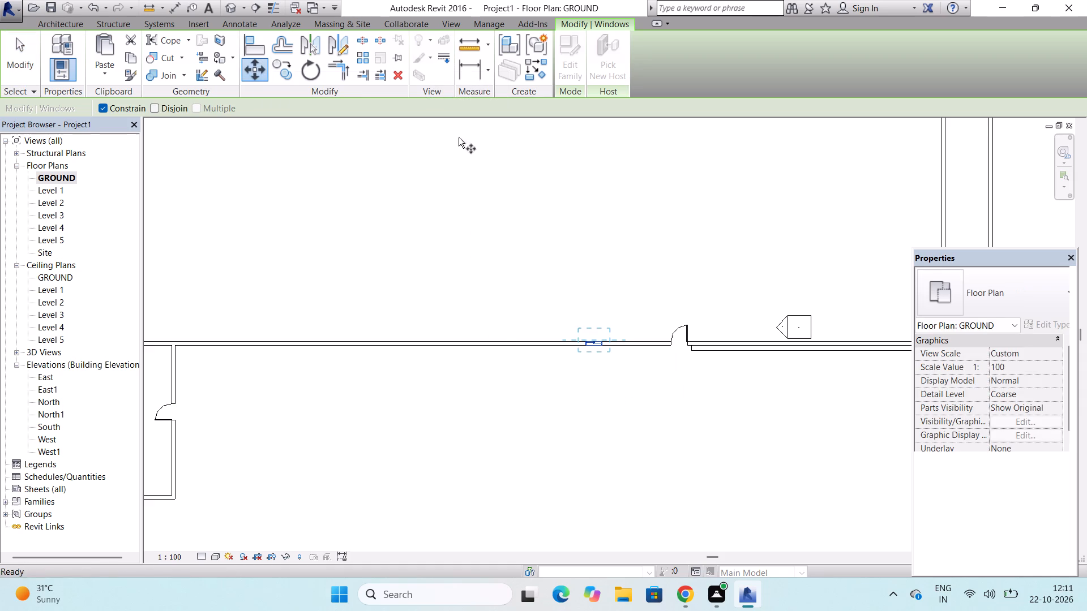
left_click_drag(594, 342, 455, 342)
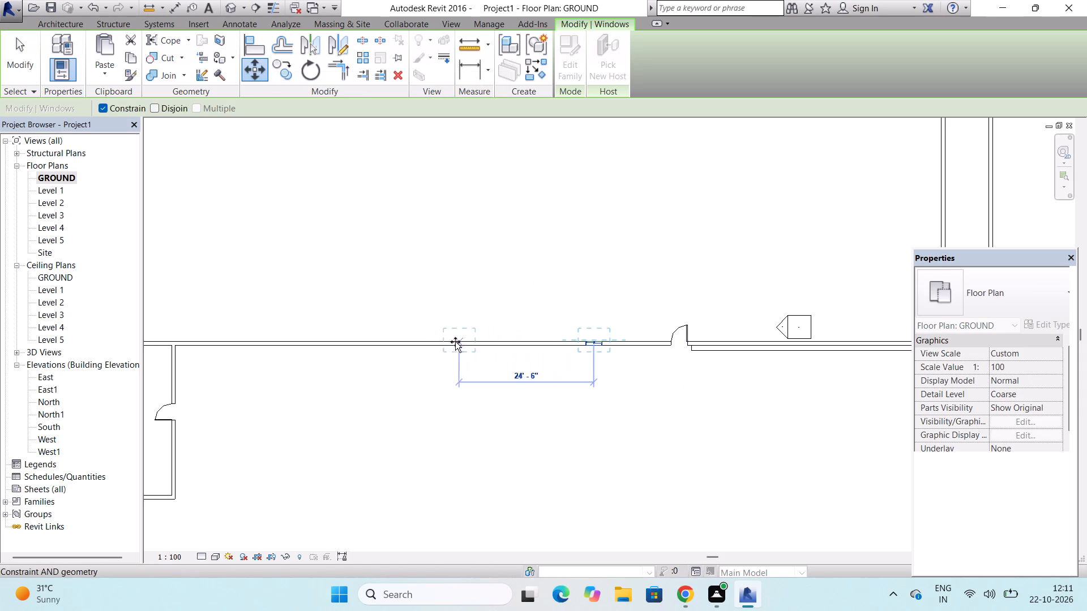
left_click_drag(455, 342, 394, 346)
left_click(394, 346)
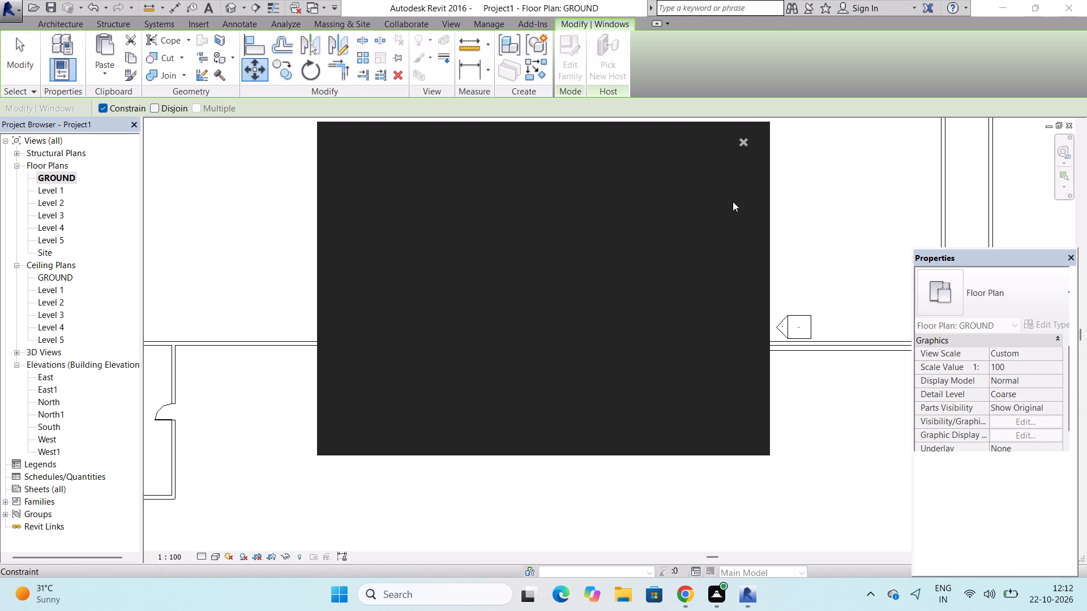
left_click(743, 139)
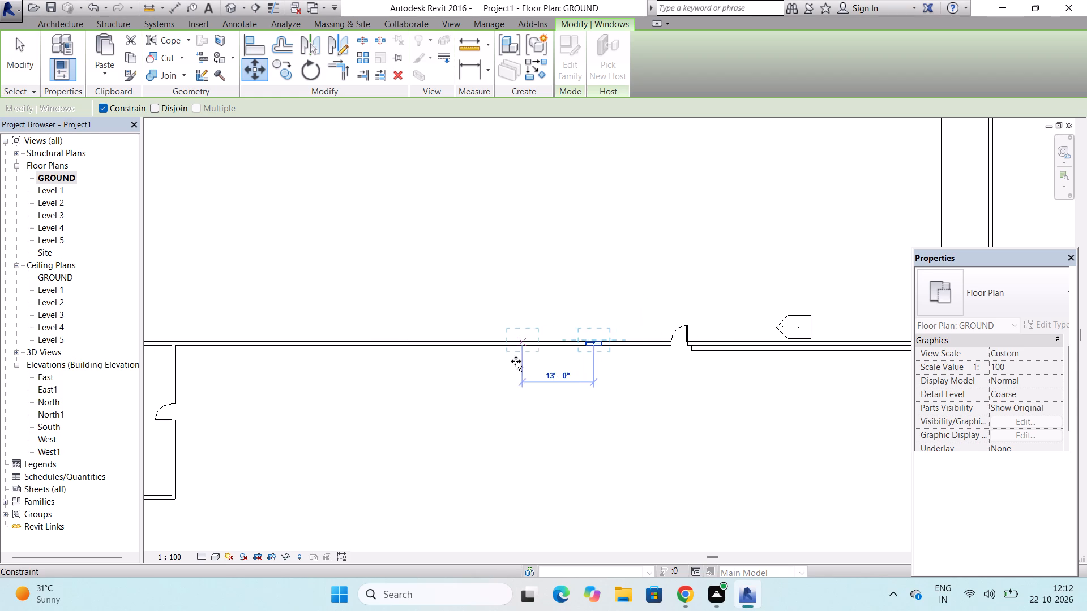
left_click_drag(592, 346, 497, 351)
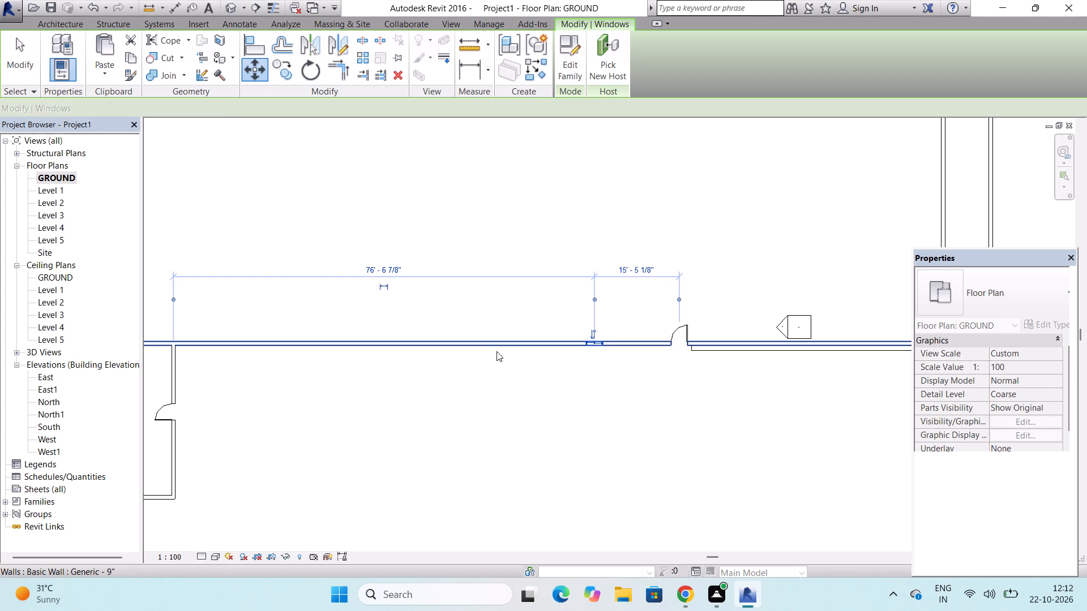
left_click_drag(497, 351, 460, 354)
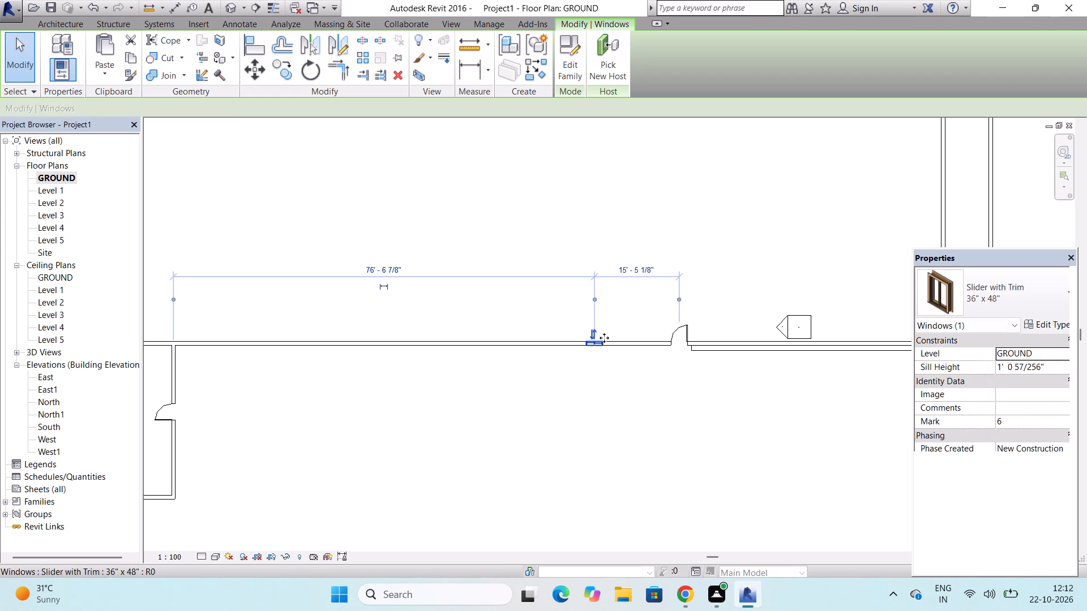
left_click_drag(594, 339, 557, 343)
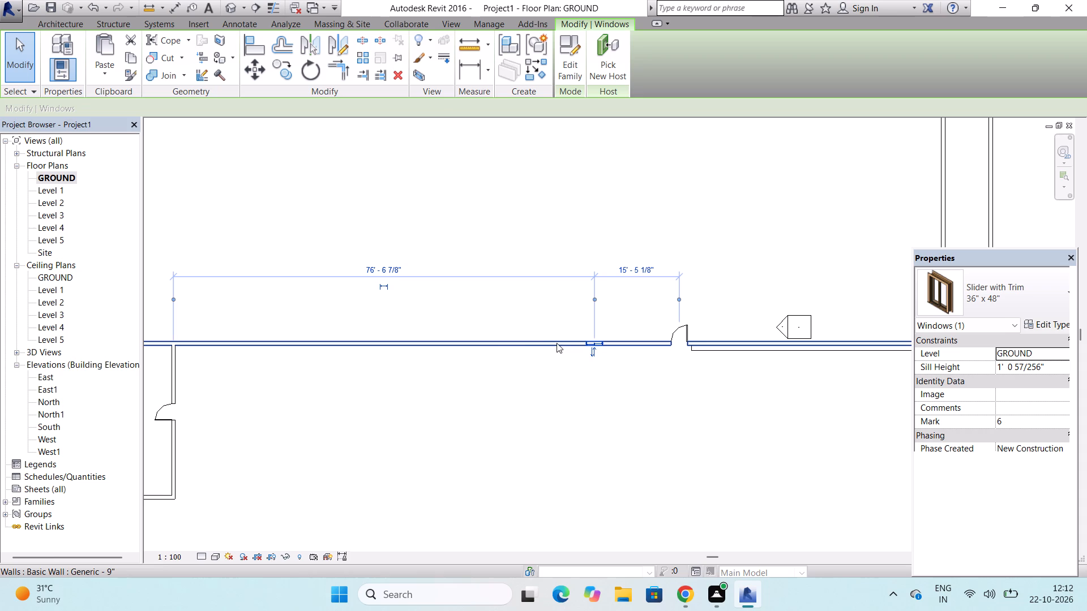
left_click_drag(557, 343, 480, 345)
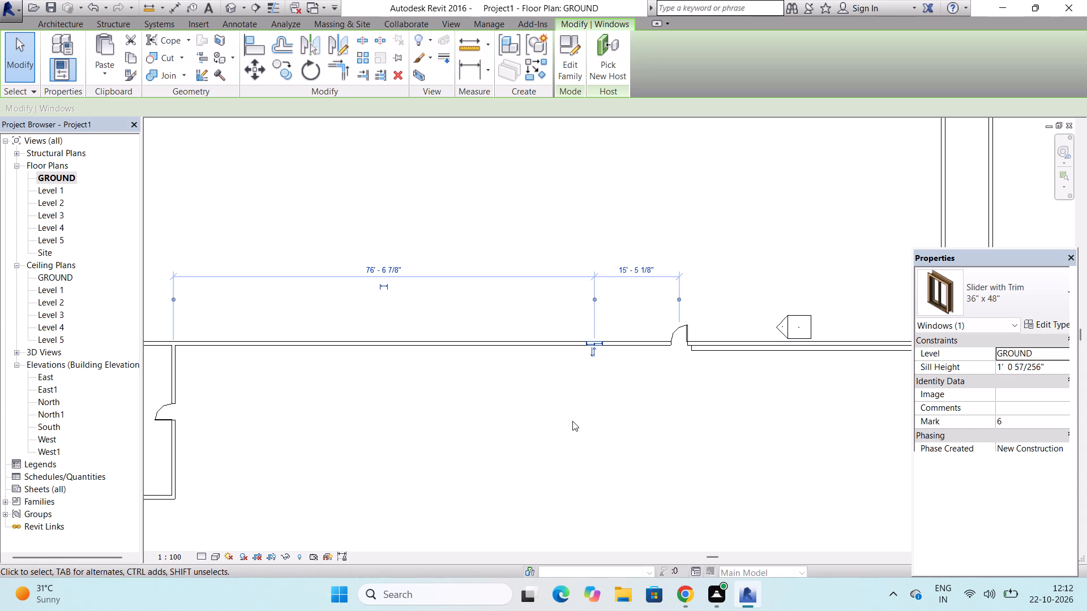
Delete the selected window from the ground-floor front wall.
key("Delete")
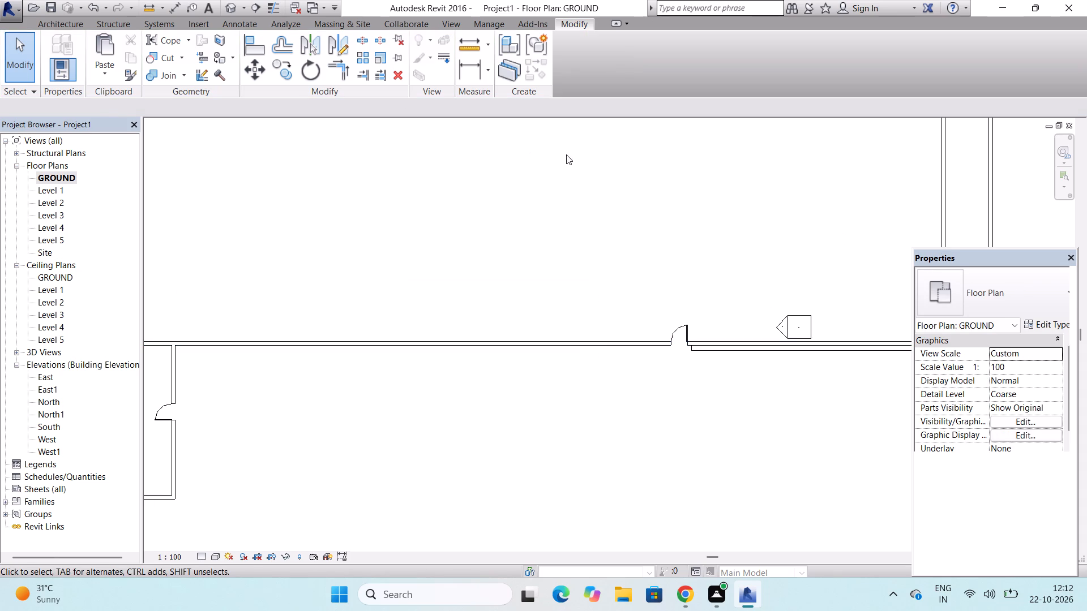
Move the ground-floor front door along its wall toward the small projecting room, well clear of the in-place extrusion, and clear the selection.
left_click(687, 343)
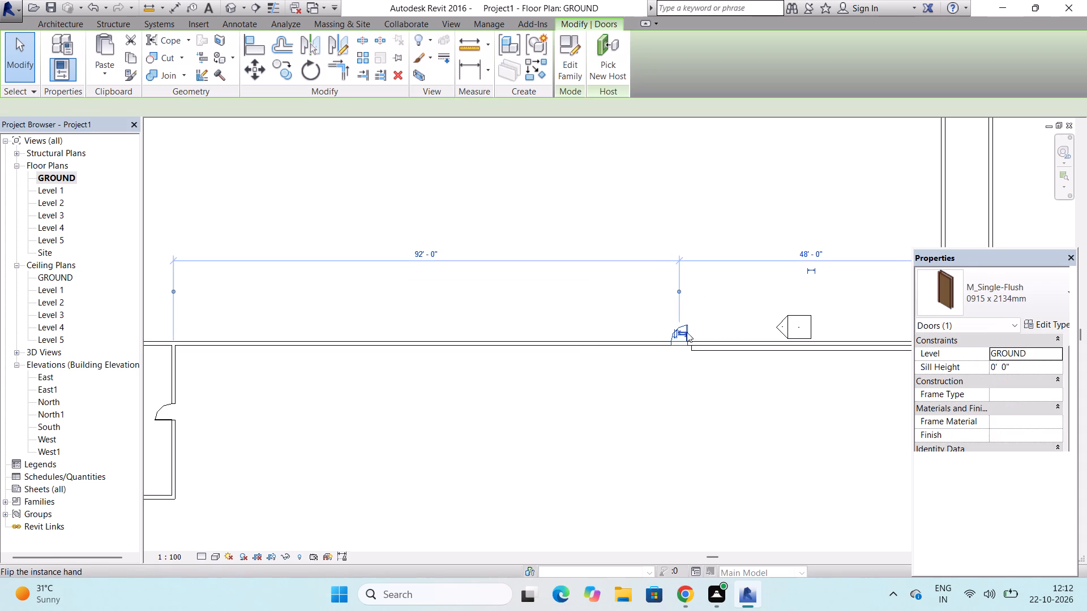
left_click_drag(686, 326, 468, 336)
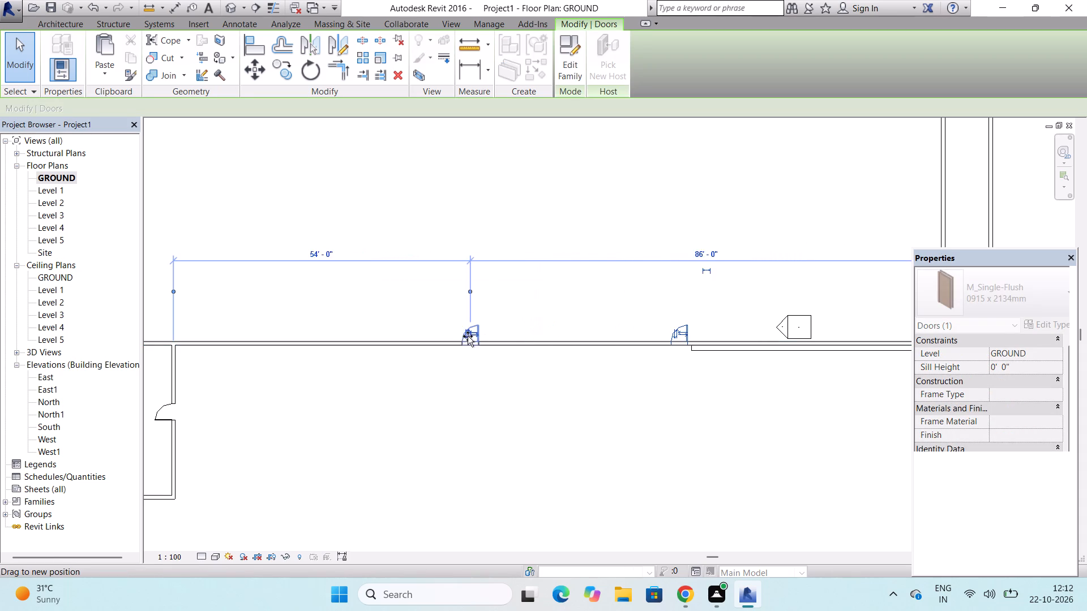
left_click_drag(468, 336, 439, 337)
key("Escape")
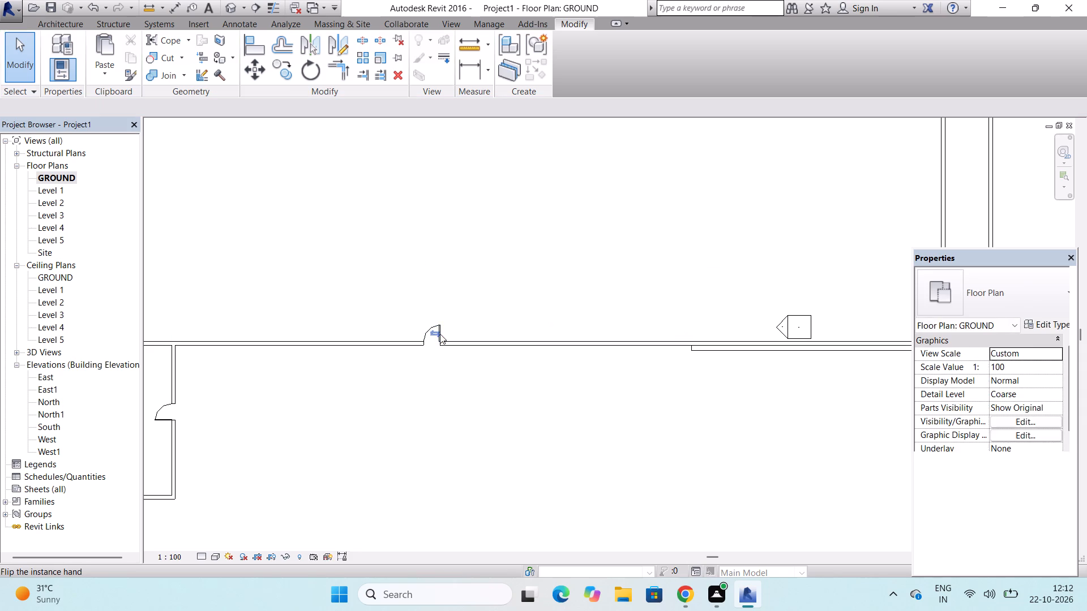
key("Escape")
key("Escape")
key("Escape")
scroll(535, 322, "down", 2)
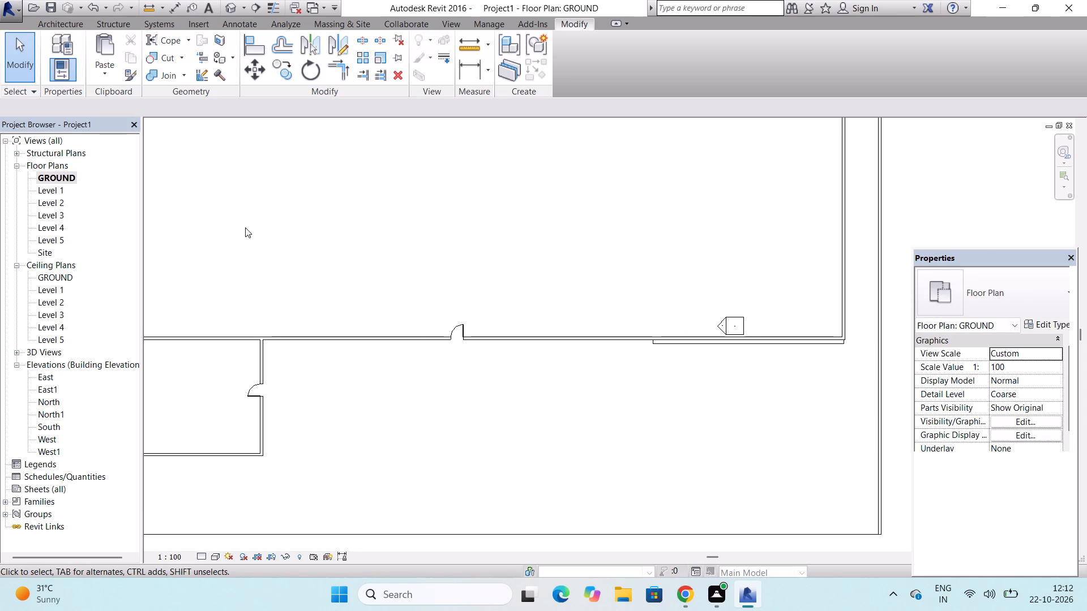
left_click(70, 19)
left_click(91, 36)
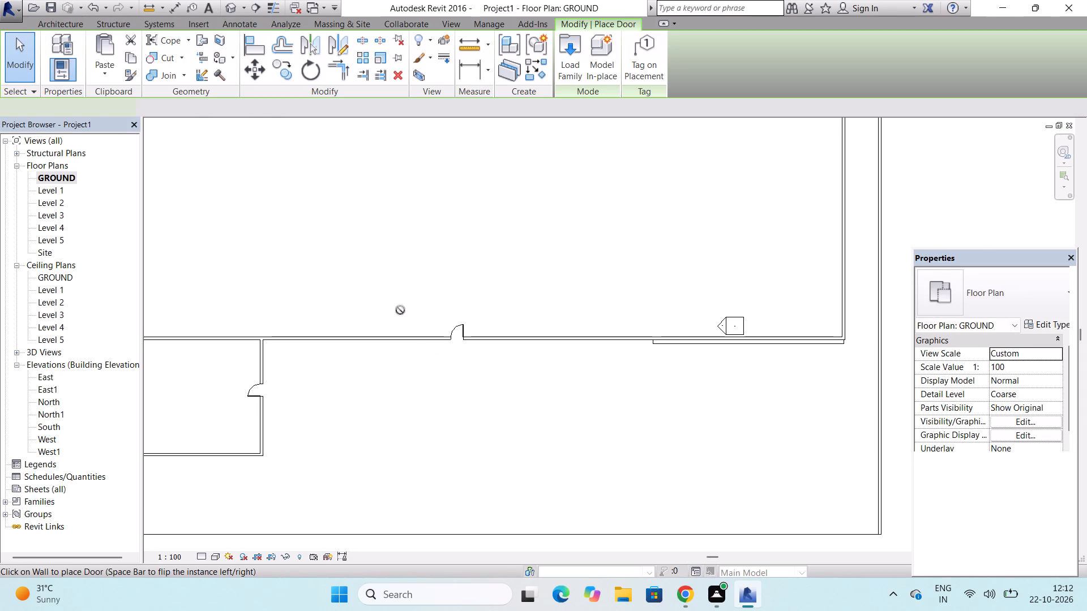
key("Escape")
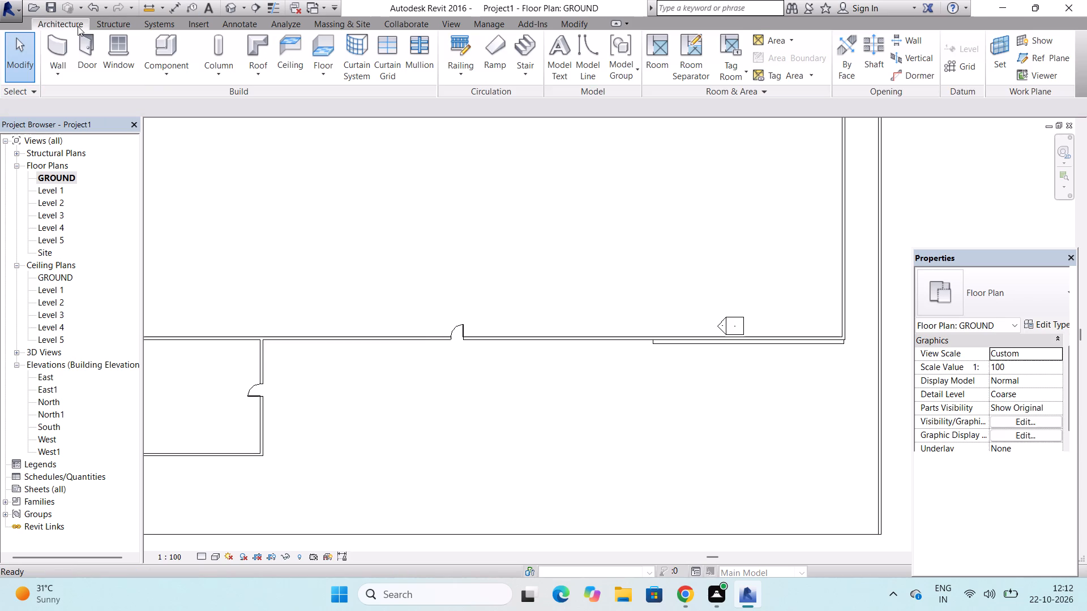
Place a Slider with Trim 36" x 48" window in the ground-floor front wall between the small projecting room and the door.
left_click(78, 26)
left_click(110, 43)
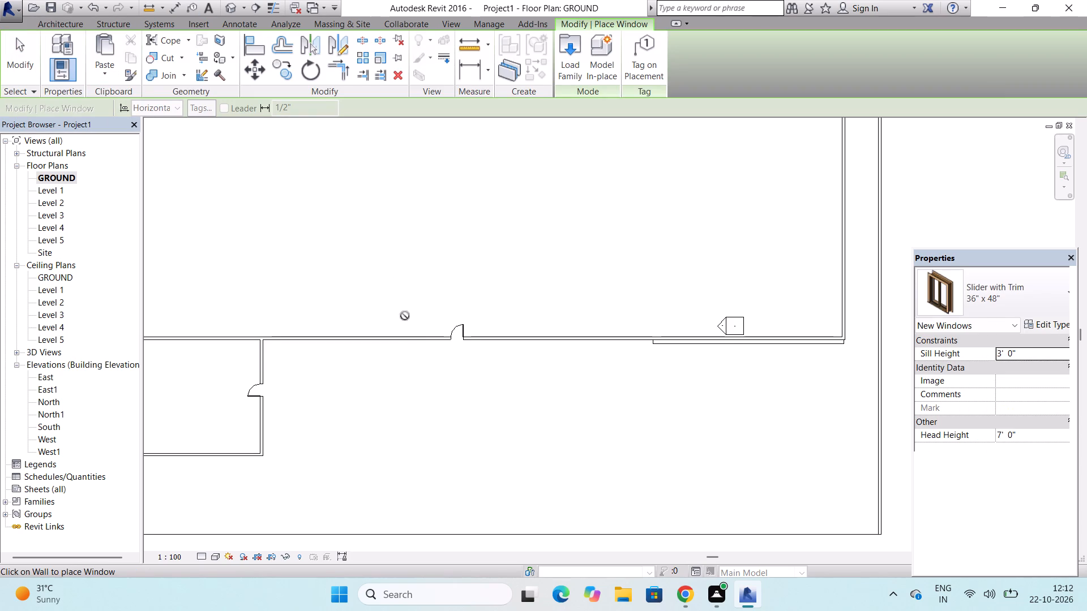
left_click(393, 337)
key("Escape")
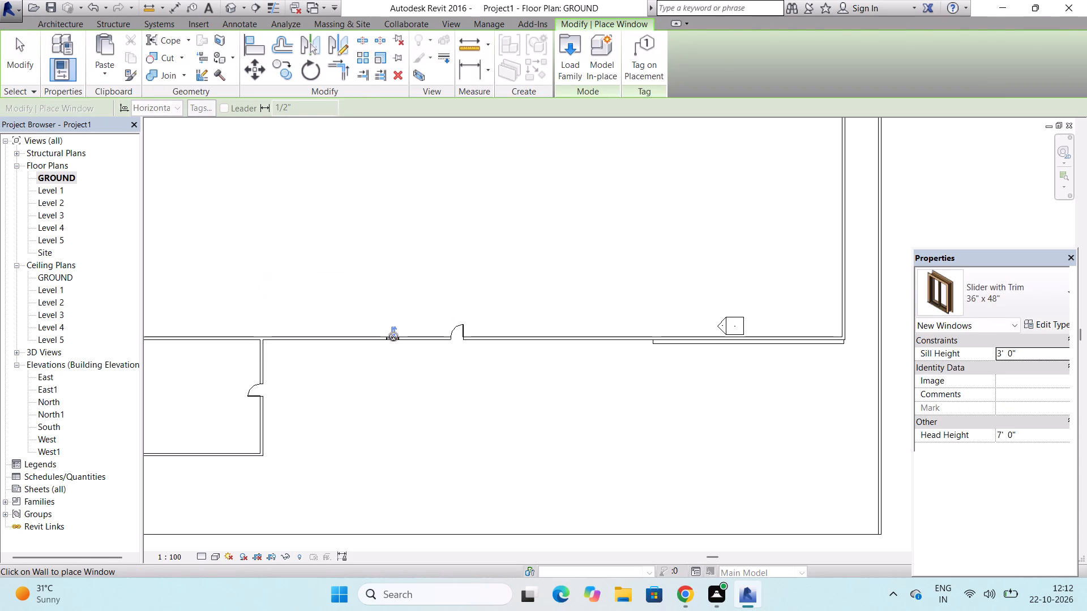
key("Escape")
key("Escape")
scroll(393, 337, "down", 2)
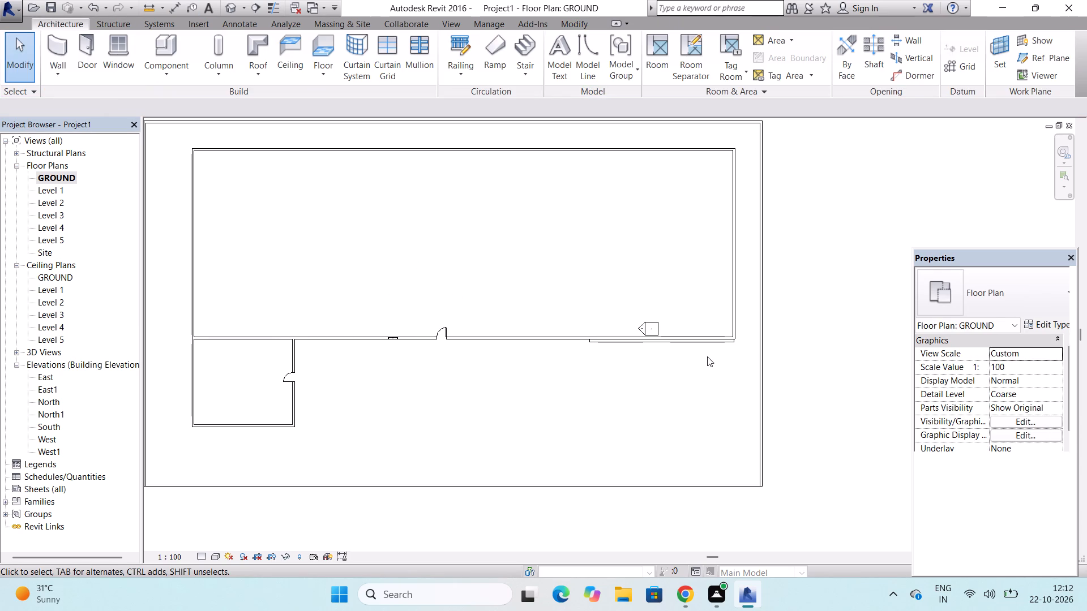
Reshape the front in-place wall extrusion so it starts just beside the front door and ends well short of the building's far side wall.
left_click(714, 341)
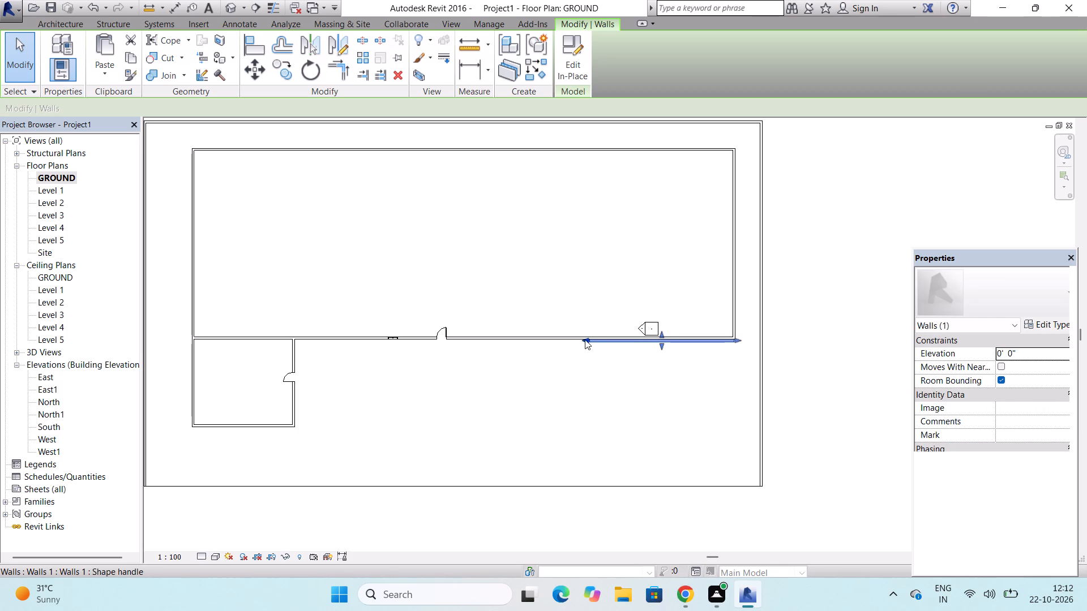
left_click_drag(585, 339, 455, 339)
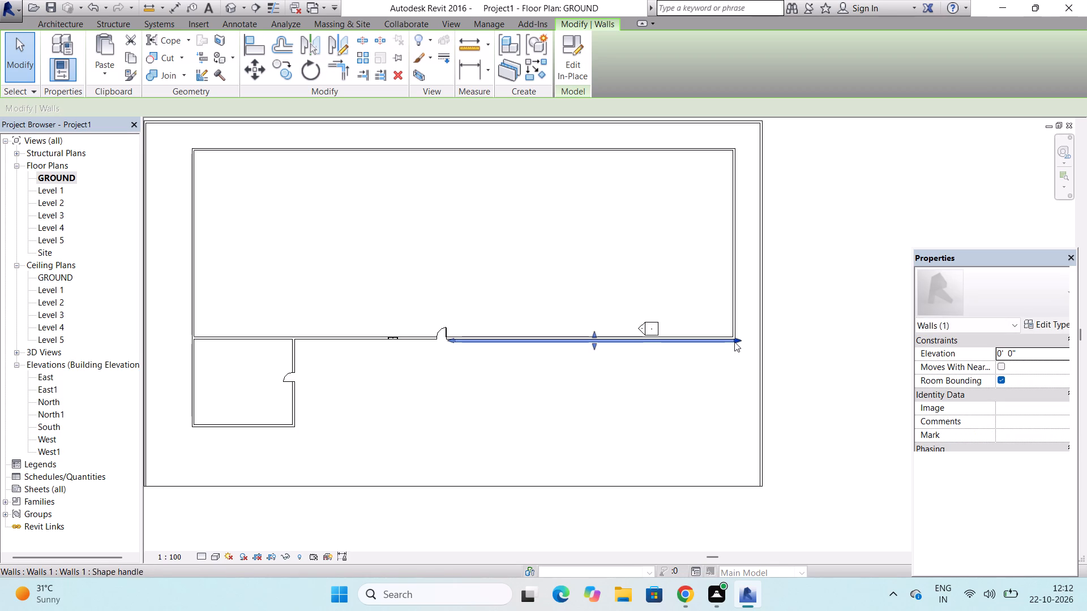
left_click_drag(736, 337, 627, 341)
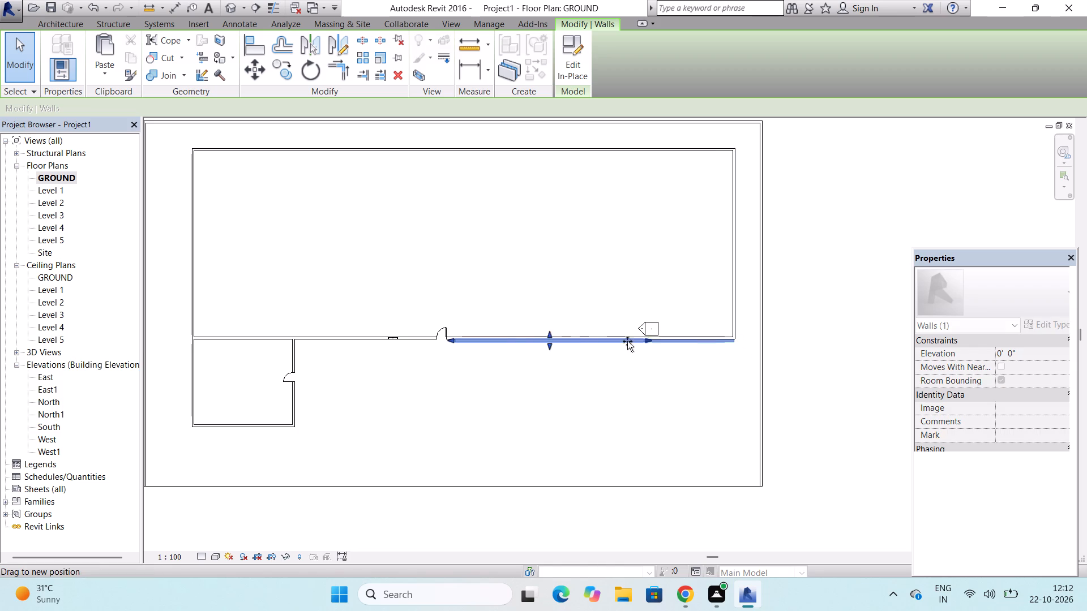
left_click_drag(627, 341, 562, 342)
key("Escape")
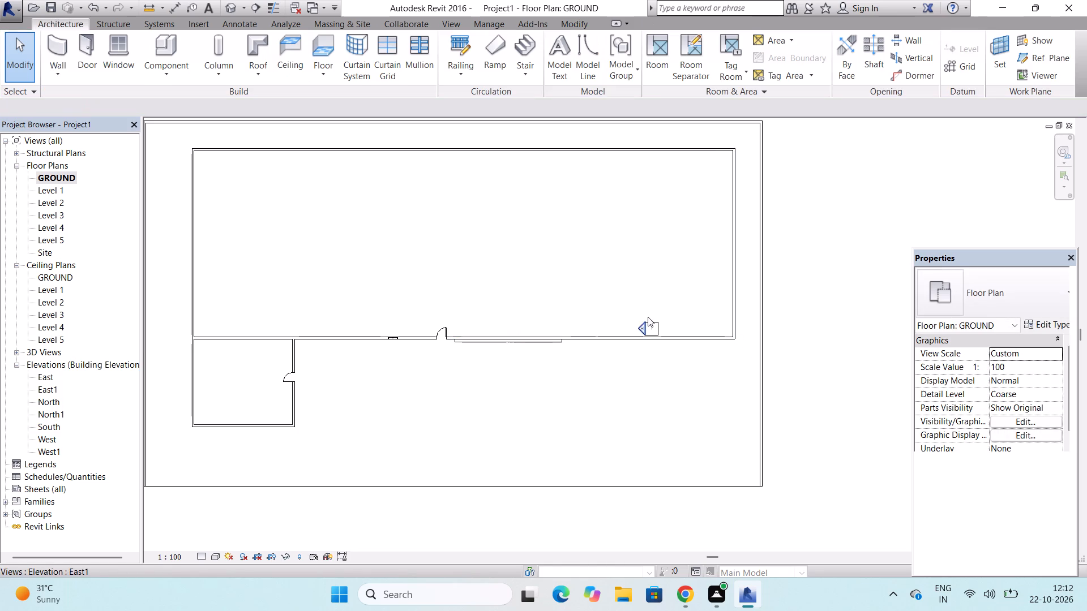
key("Escape")
Move the main building's side wall farthest from the small projecting room inward to just past the end of the in-place extrusion.
left_click(733, 284)
left_click_drag(733, 284, 558, 294)
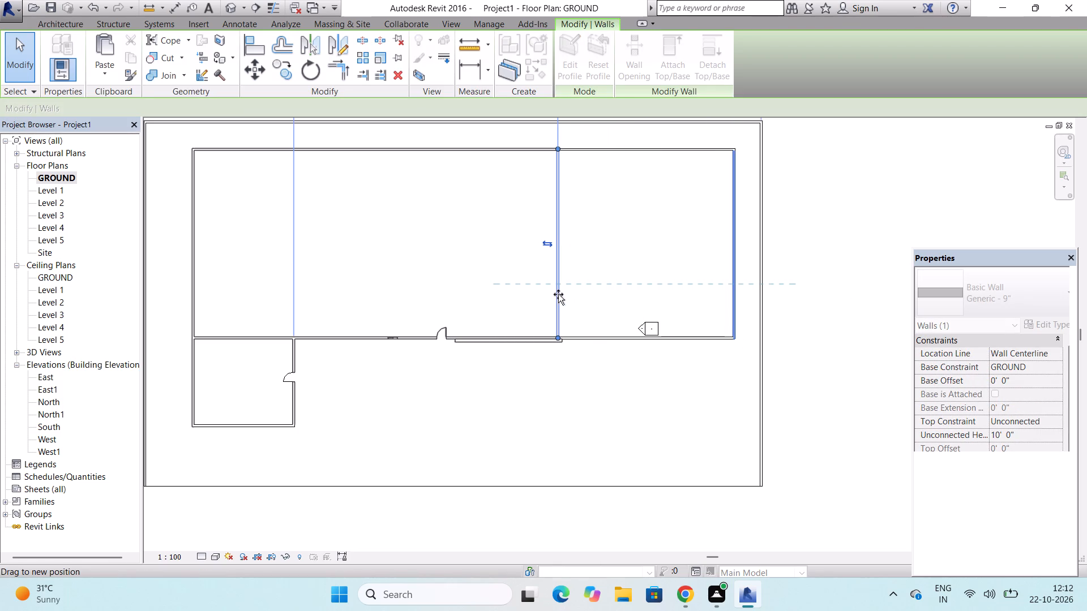
left_click_drag(558, 294, 567, 297)
scroll(569, 316, "up", 13)
key("Escape")
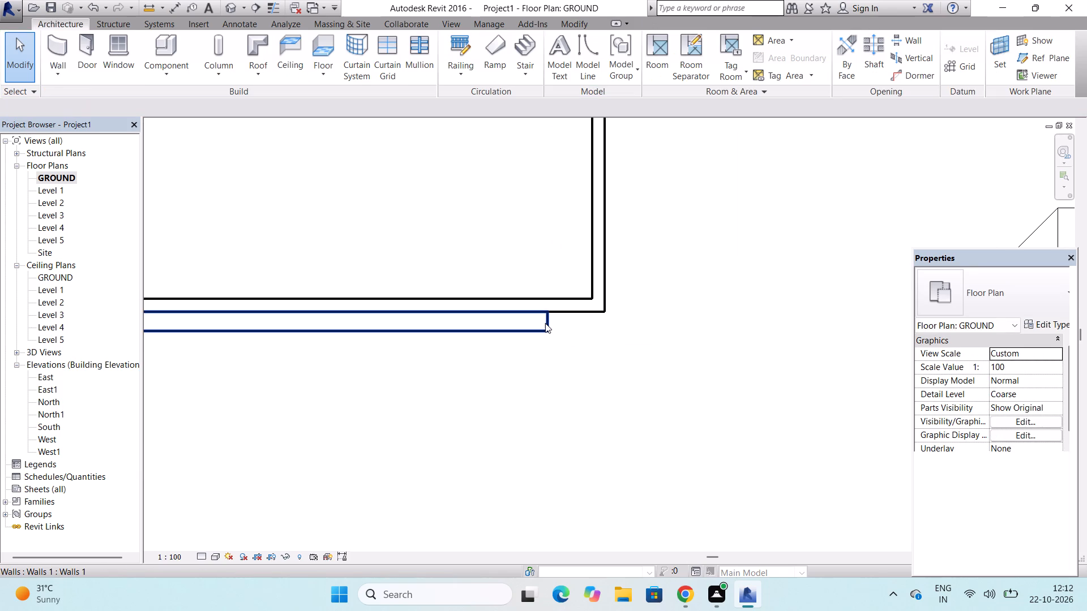
Stretch the in-place extrusion's far end flush with the outer face of the moved side wall.
left_click(545, 323)
left_click_drag(547, 319, 566, 319)
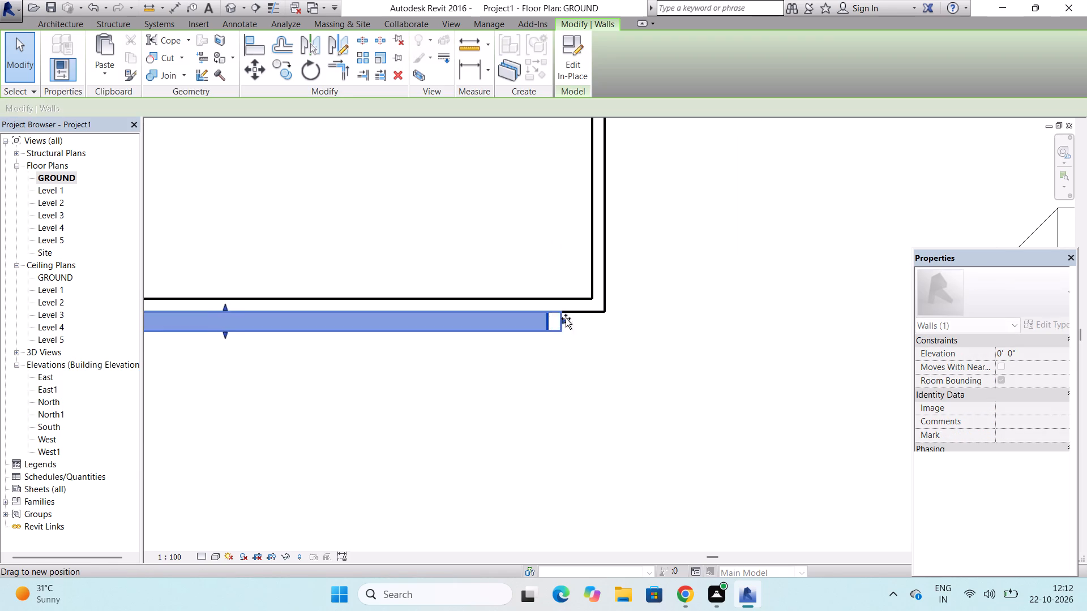
left_click_drag(566, 319, 599, 319)
key("Escape")
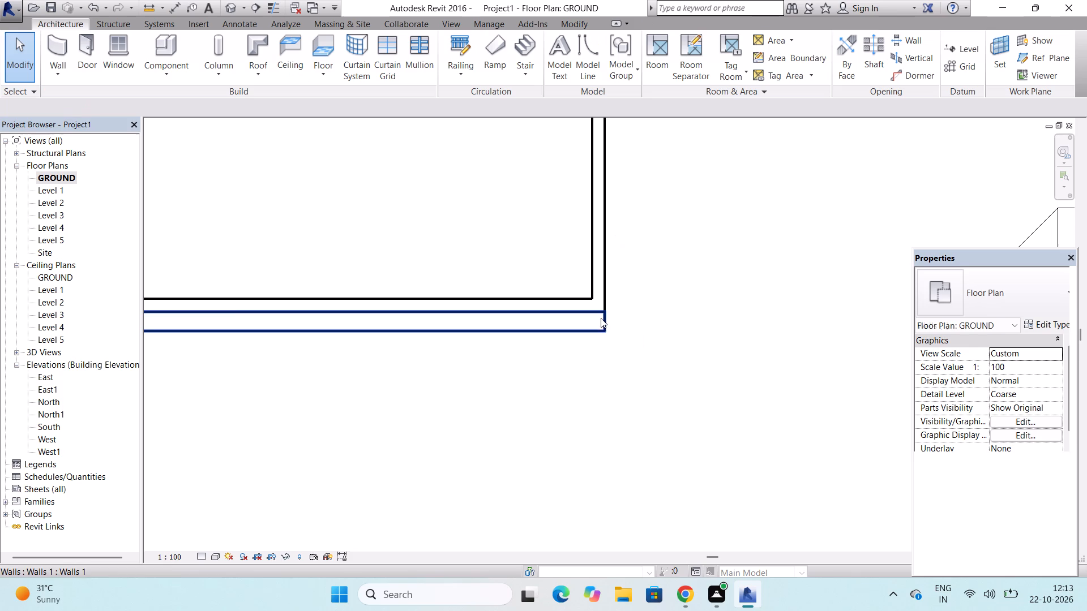
key("Escape")
Stretch the in-place extrusion's other end to the edge of the front door opening, closing the licence notice and clearing the selection.
scroll(688, 355, "down", 8)
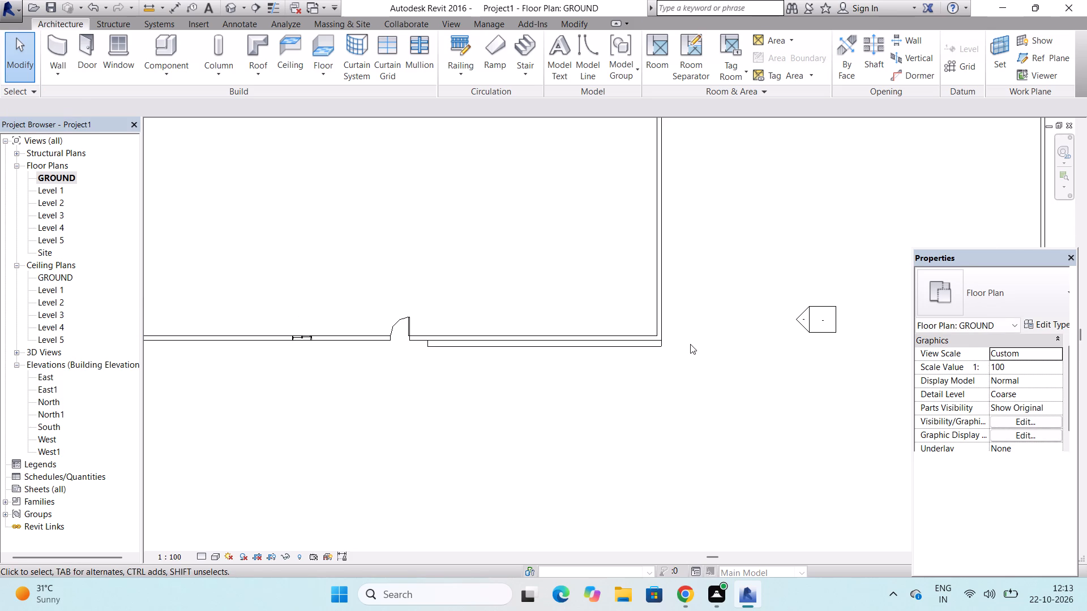
scroll(417, 328, "up", 2)
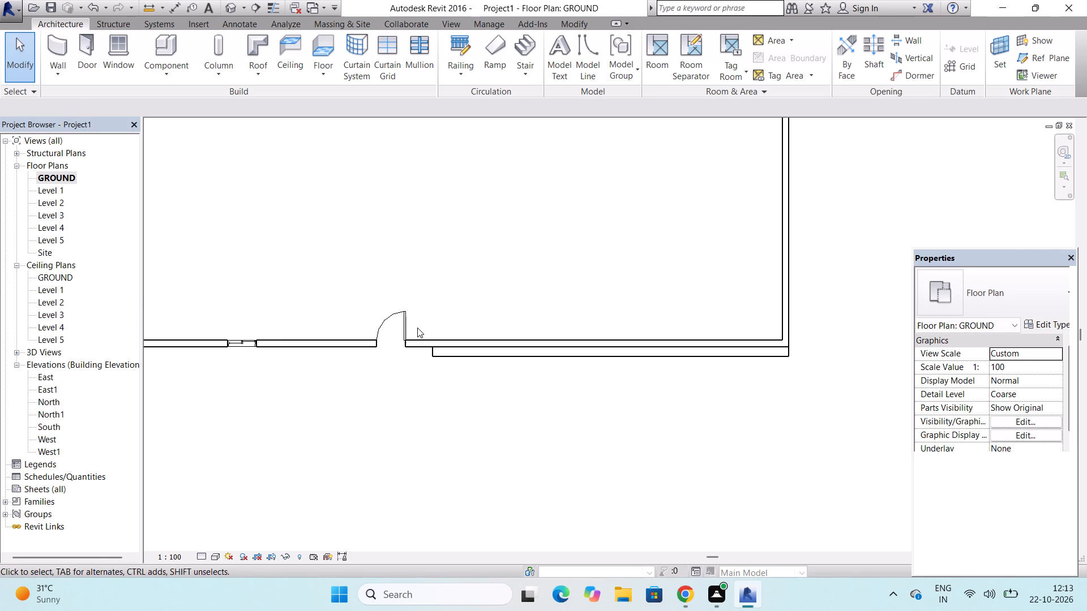
scroll(417, 328, "up", 5)
left_click(434, 363)
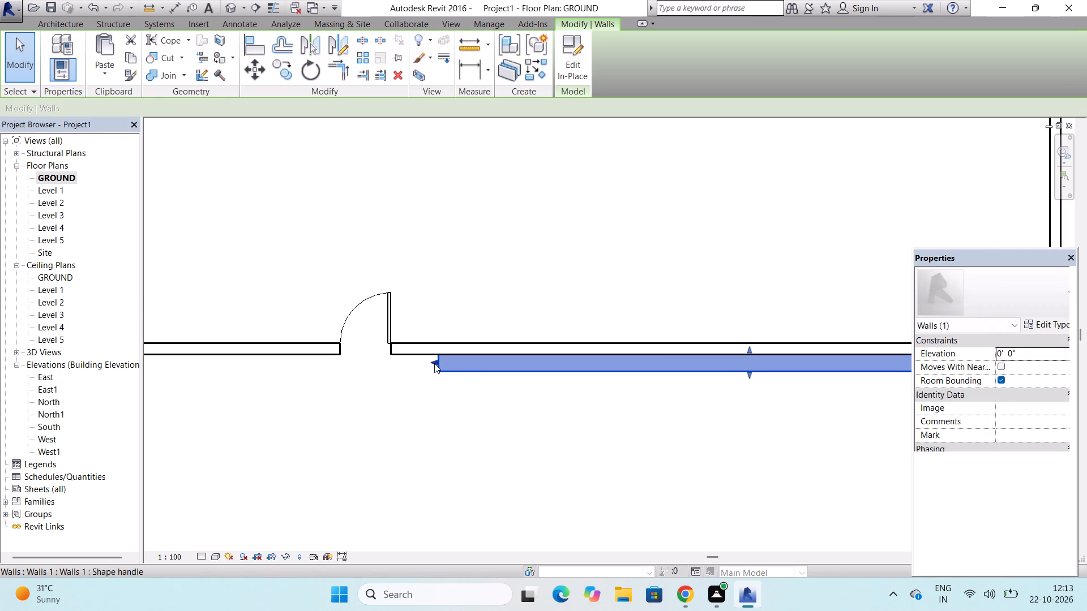
left_click_drag(434, 362, 393, 361)
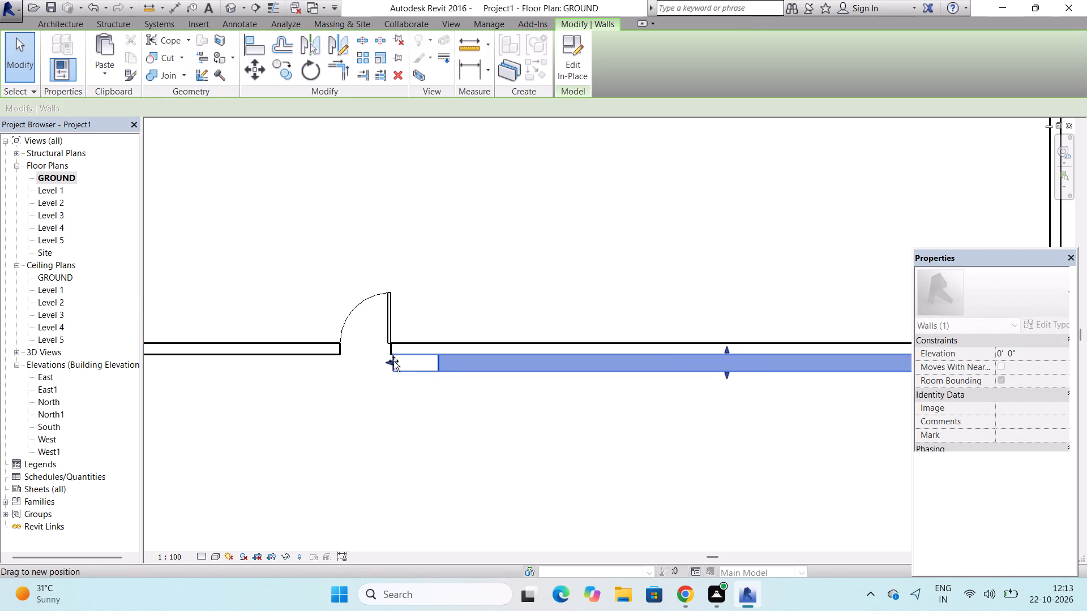
left_click_drag(393, 361, 390, 362)
left_click(747, 142)
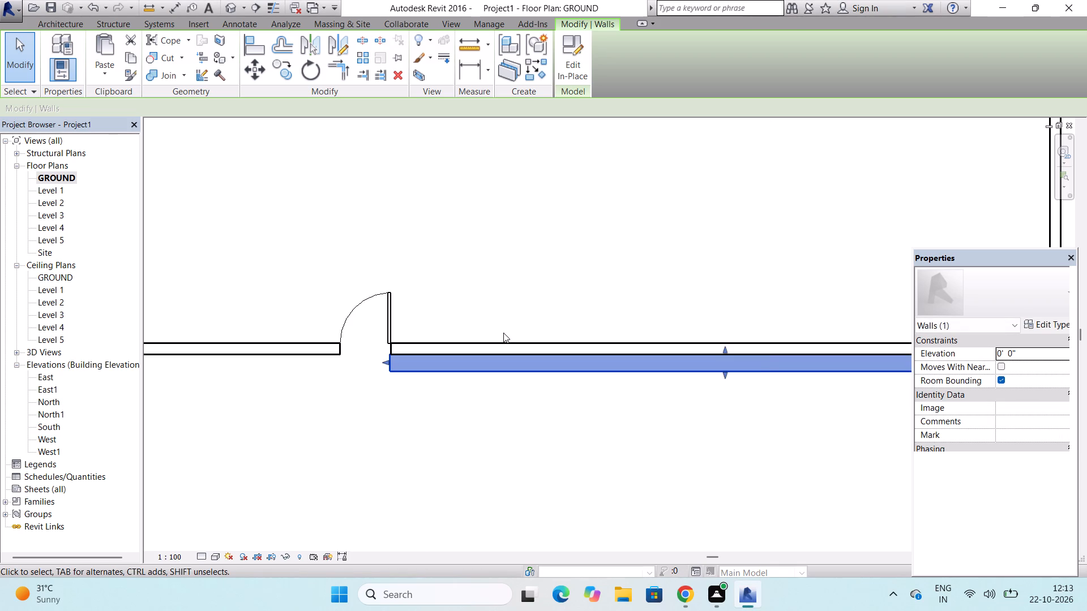
key("Escape")
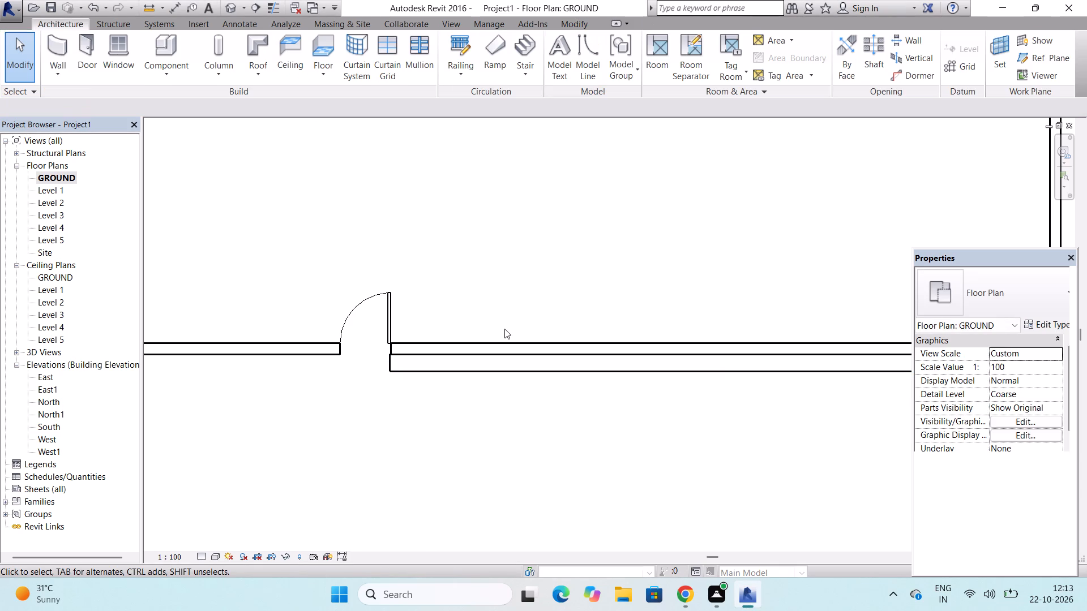
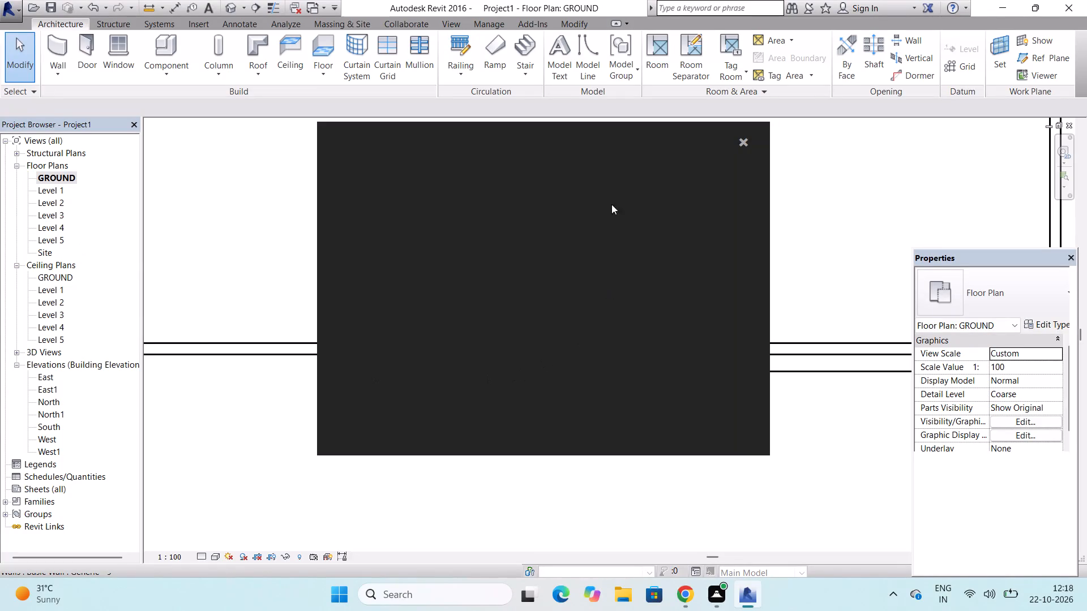
In the Level 1 floor plan, delete the single-flush door in the front wall near the far side wall.
left_click(746, 142)
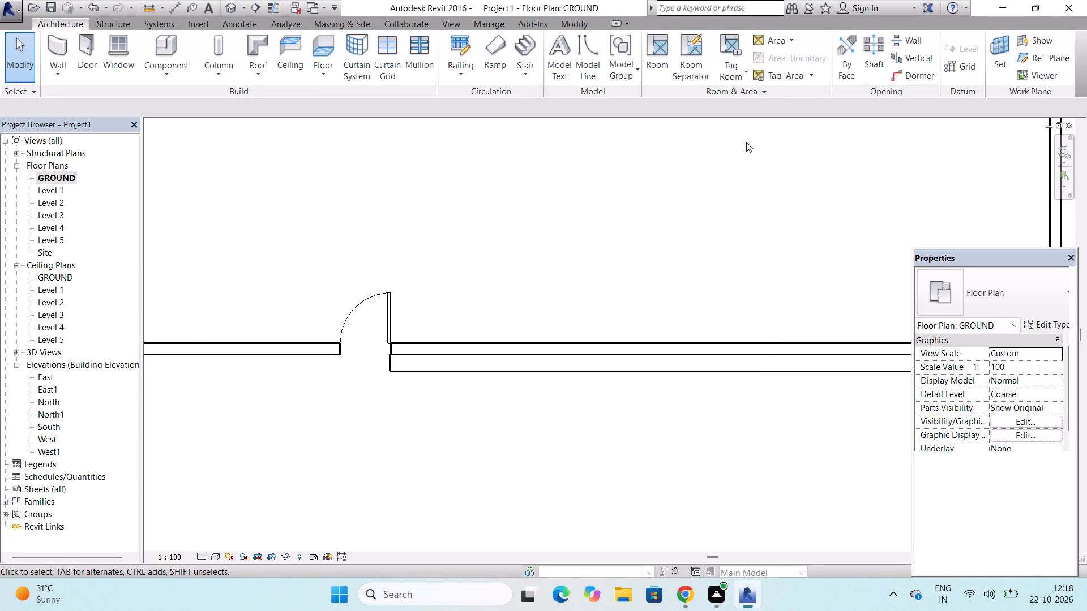
scroll(333, 328, "down", 8)
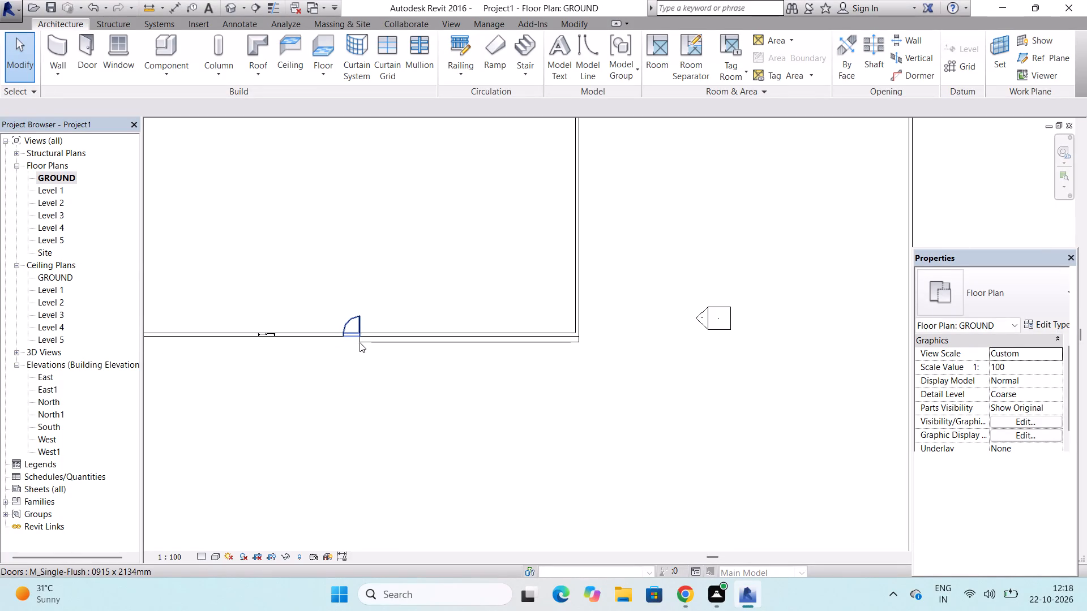
scroll(456, 322, "down", 11)
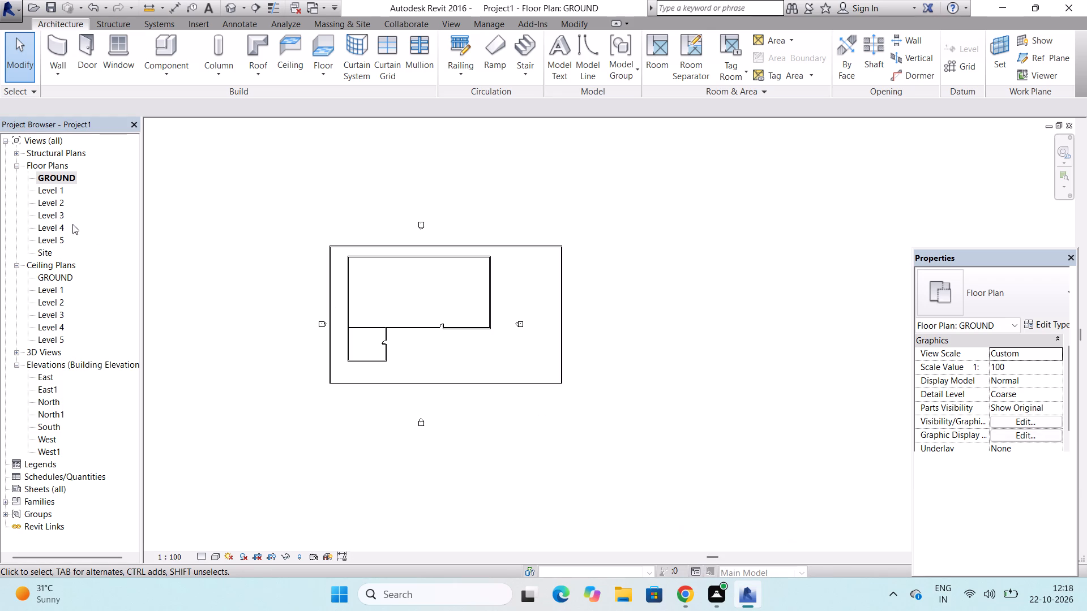
left_click(56, 193)
left_click(56, 193)
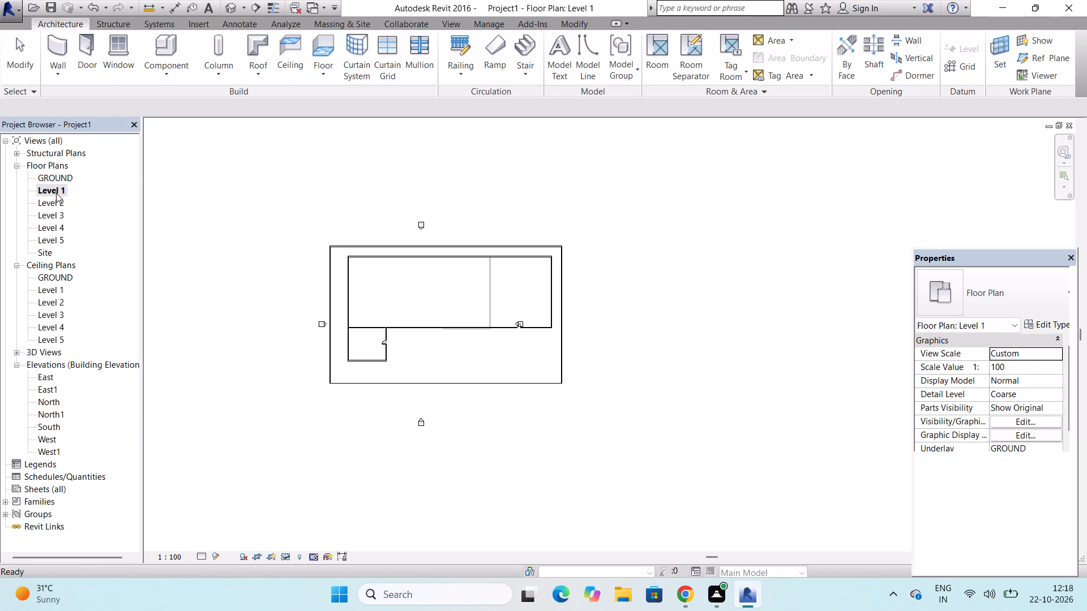
scroll(473, 340, "up", 3)
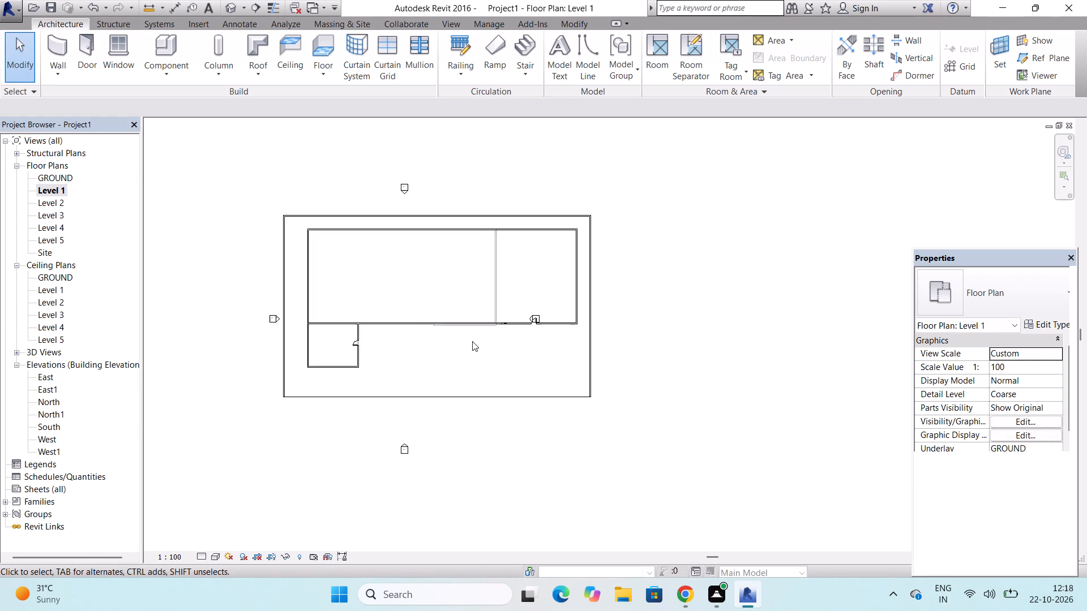
scroll(472, 341, "up", 3)
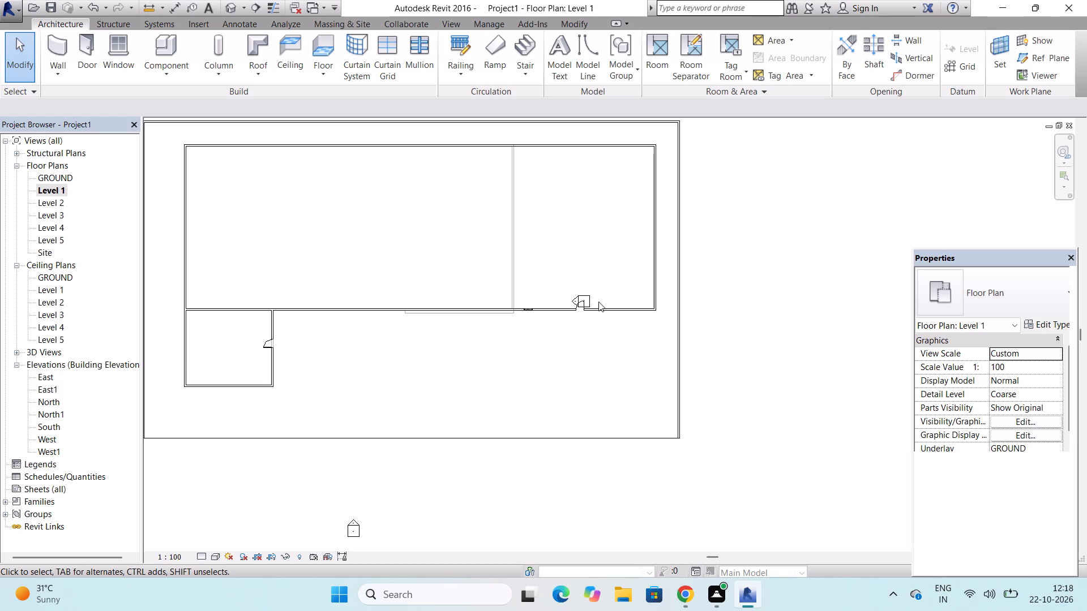
scroll(581, 302, "up", 2)
left_click(581, 302)
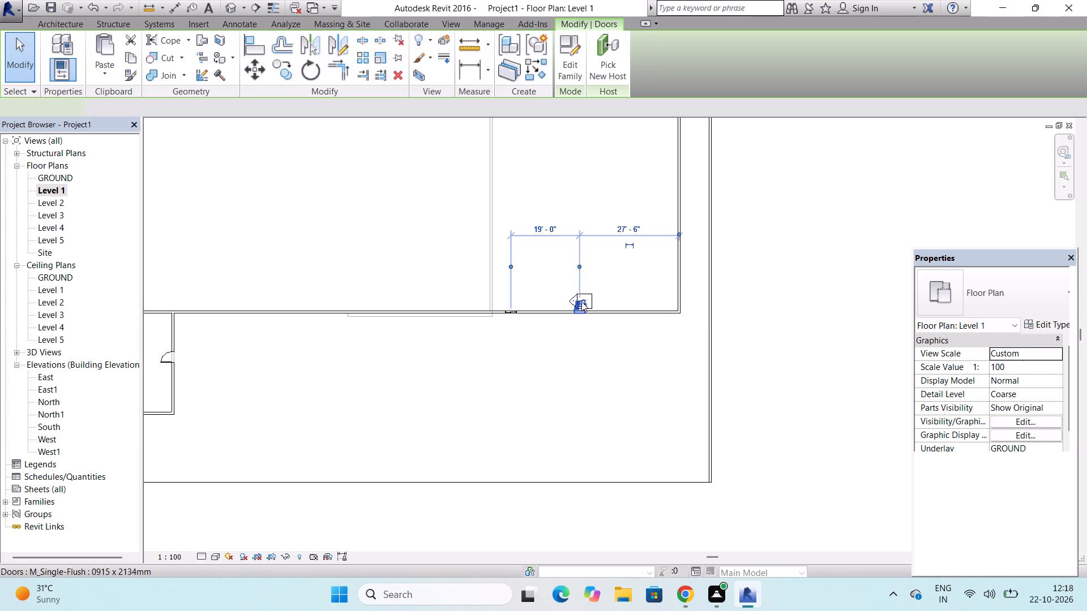
left_click_drag(582, 304, 537, 309)
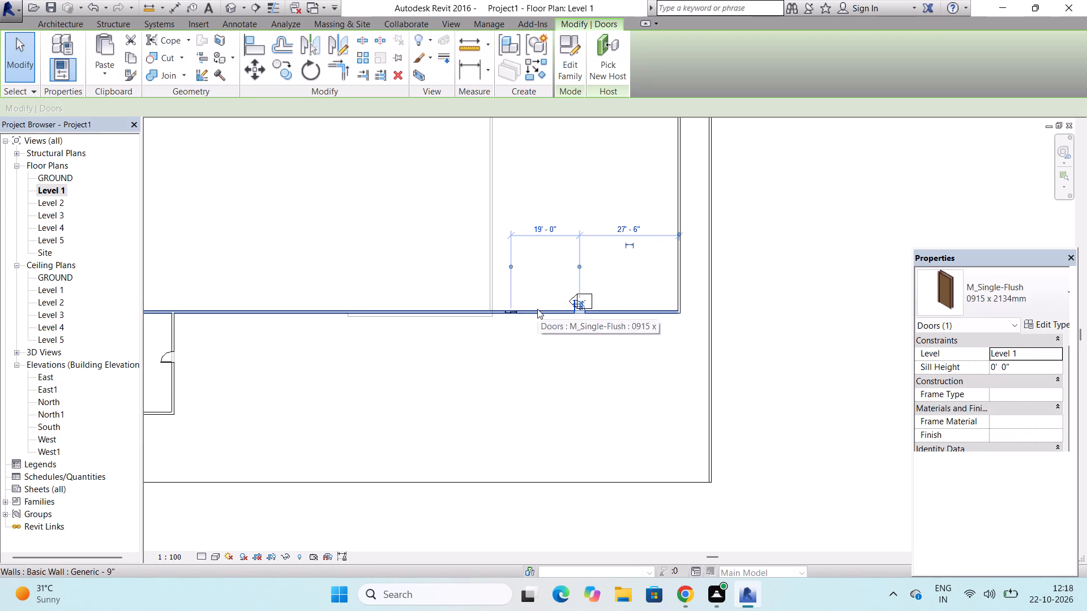
key("Delete")
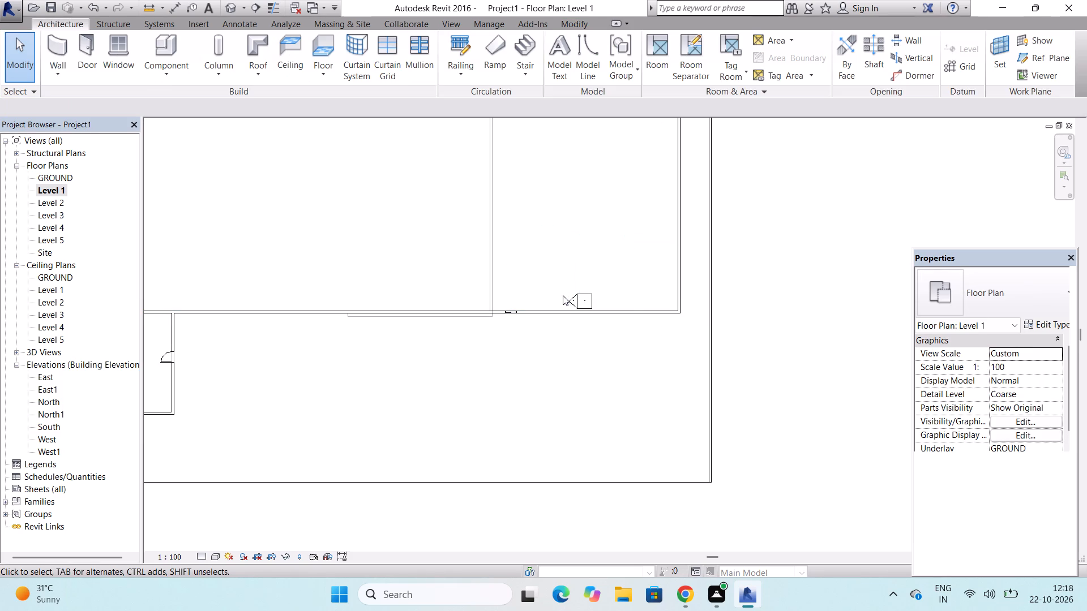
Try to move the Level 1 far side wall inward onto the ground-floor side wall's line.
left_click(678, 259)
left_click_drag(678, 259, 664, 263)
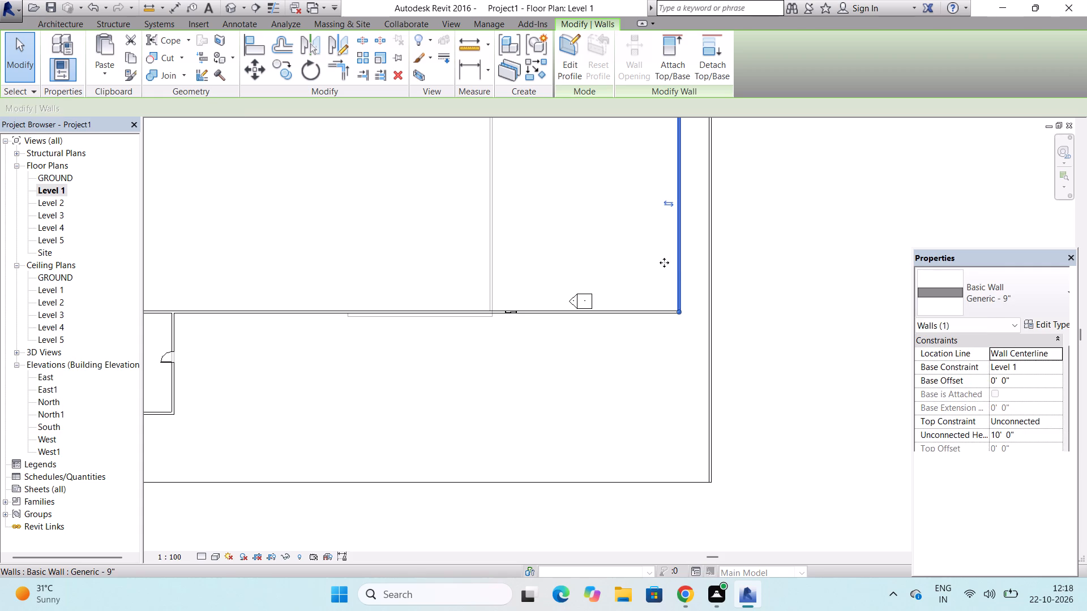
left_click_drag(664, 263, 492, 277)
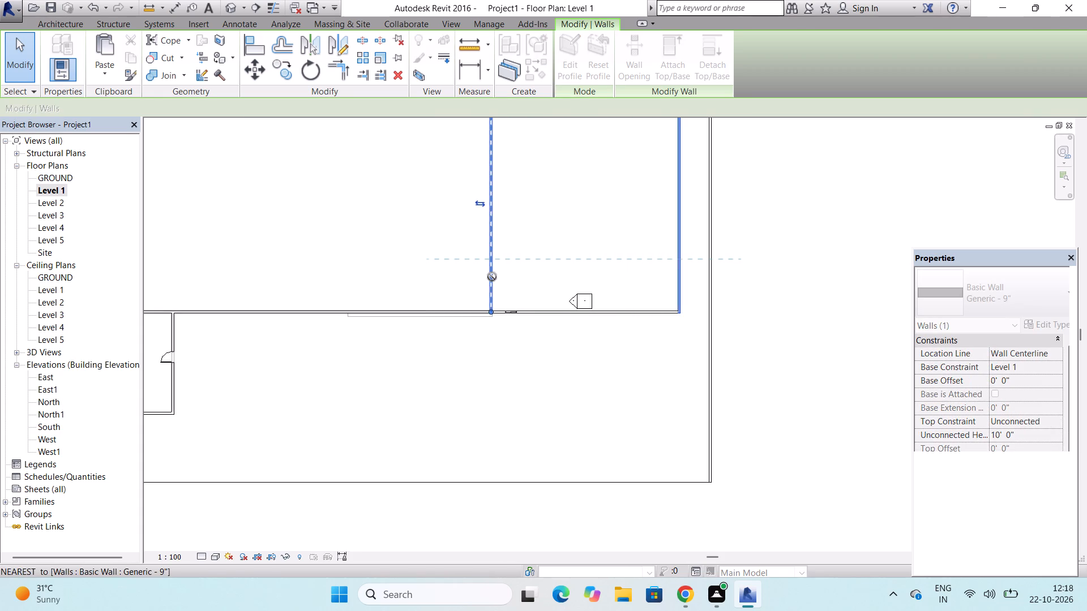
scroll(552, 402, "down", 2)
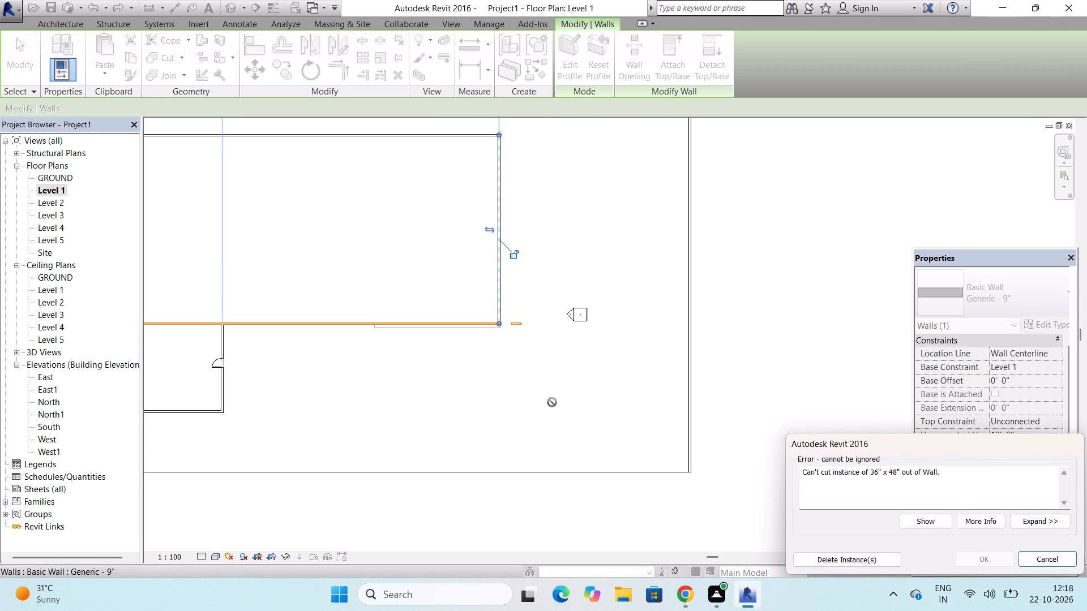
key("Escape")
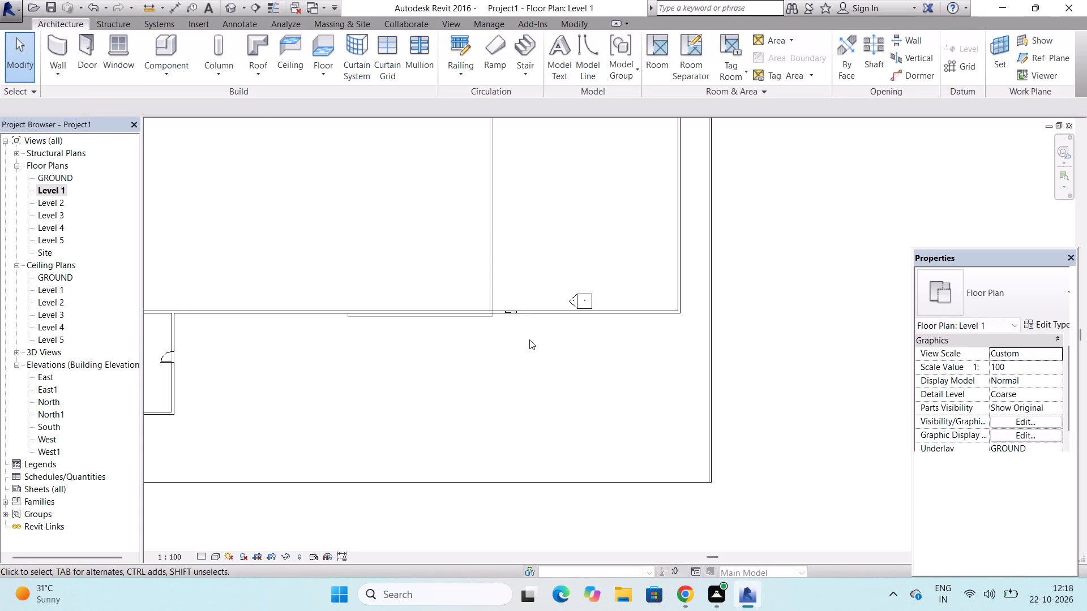
Delete the 36" x 48" window in the Level 1 front wall, just beyond the ground-floor side wall's line.
left_click(510, 313)
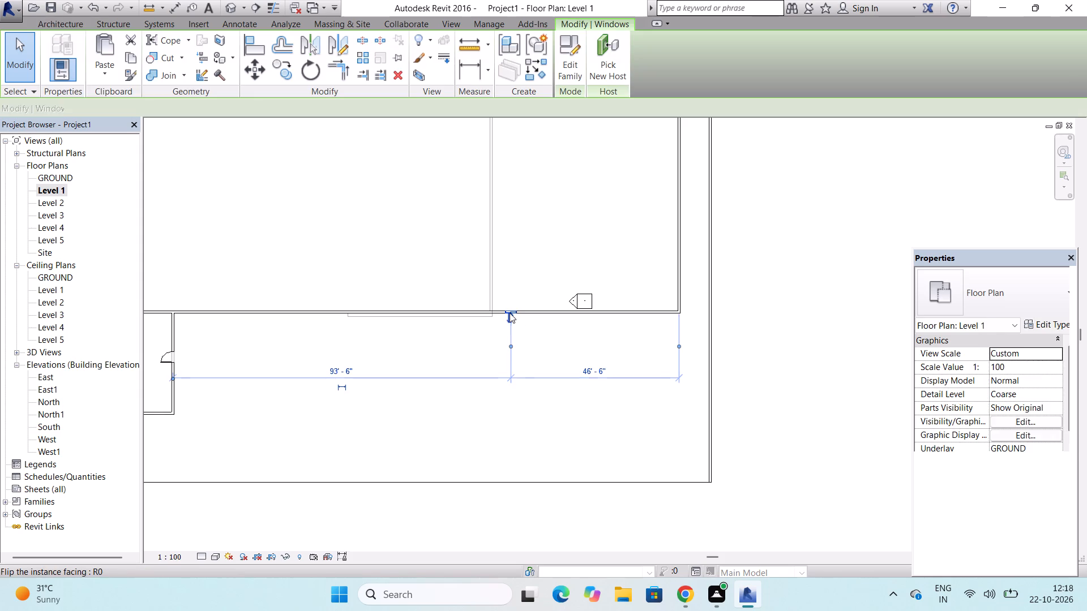
key("Delete")
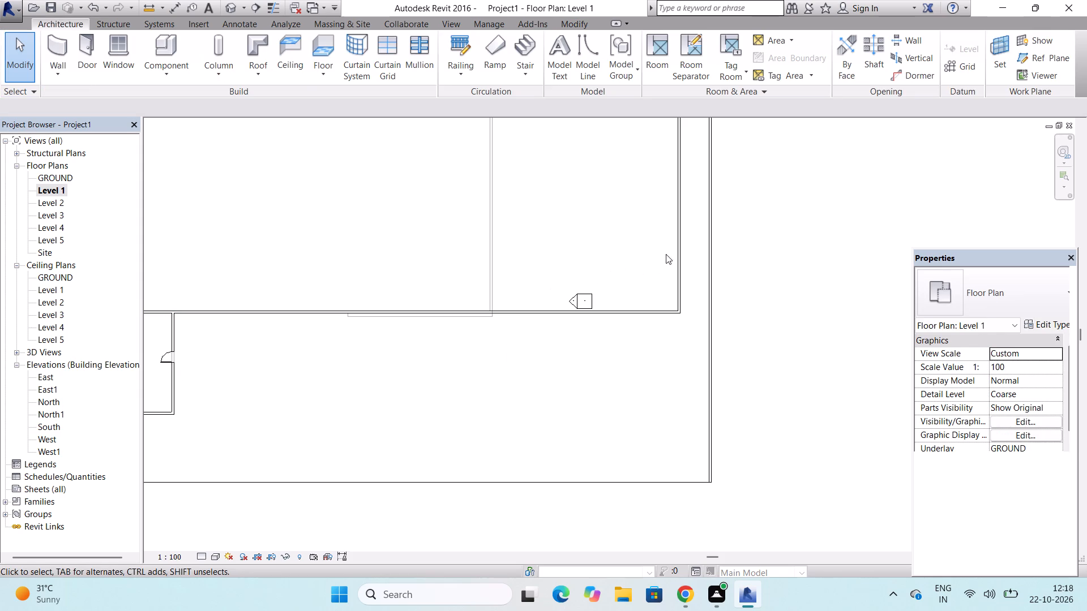
Move the Level 1 far side wall inward in line with the ground-floor side wall, about 87' from the projecting room's wall.
left_click(679, 239)
left_click_drag(679, 239, 635, 243)
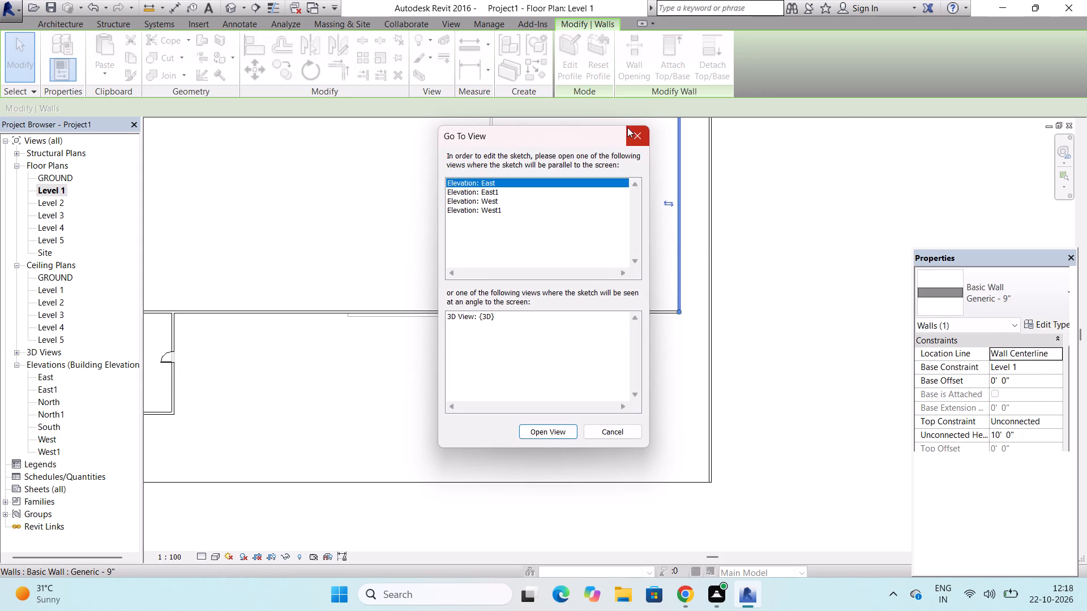
left_click(632, 128)
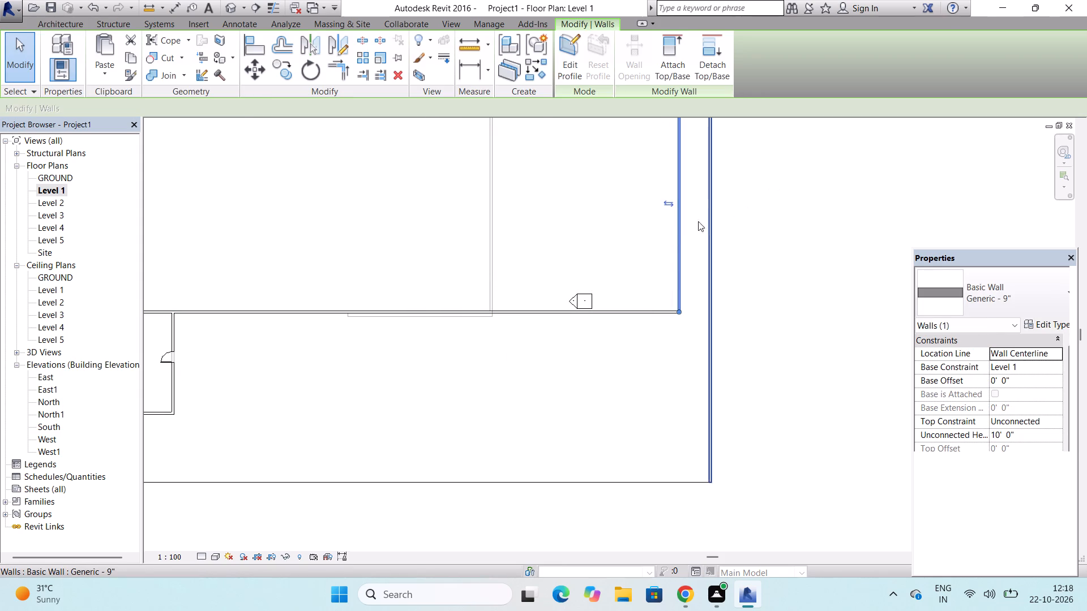
left_click_drag(678, 231, 486, 247)
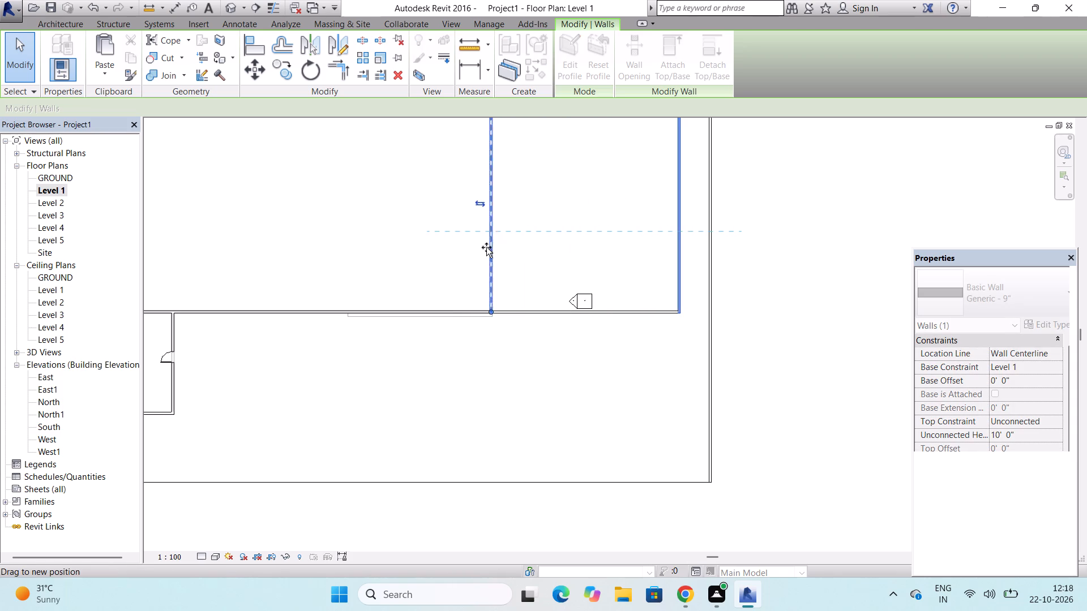
left_click_drag(486, 247, 482, 249)
scroll(517, 322, "down", 5)
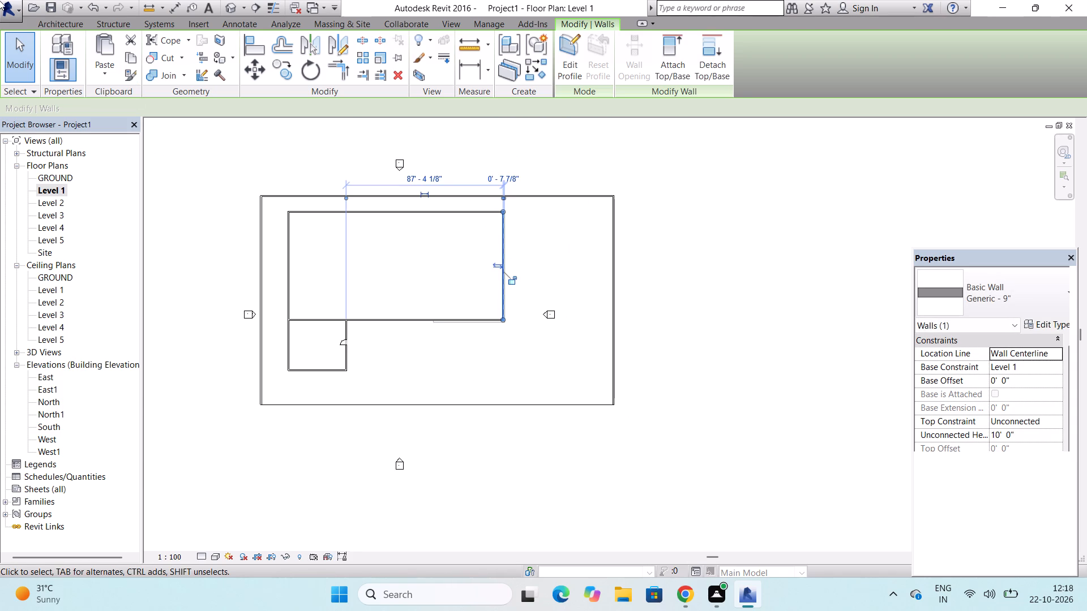
Place an M_Single-Flush 0915 x 2134mm door in the Level 1 front wall, 22'-0" from the moved side wall.
left_click(73, 27)
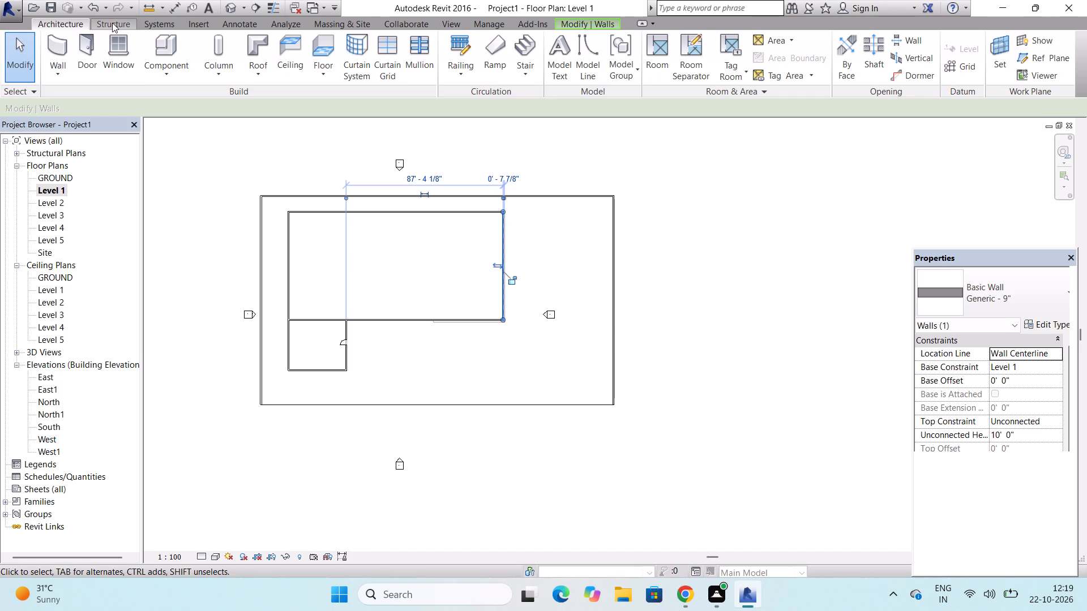
left_click(112, 23)
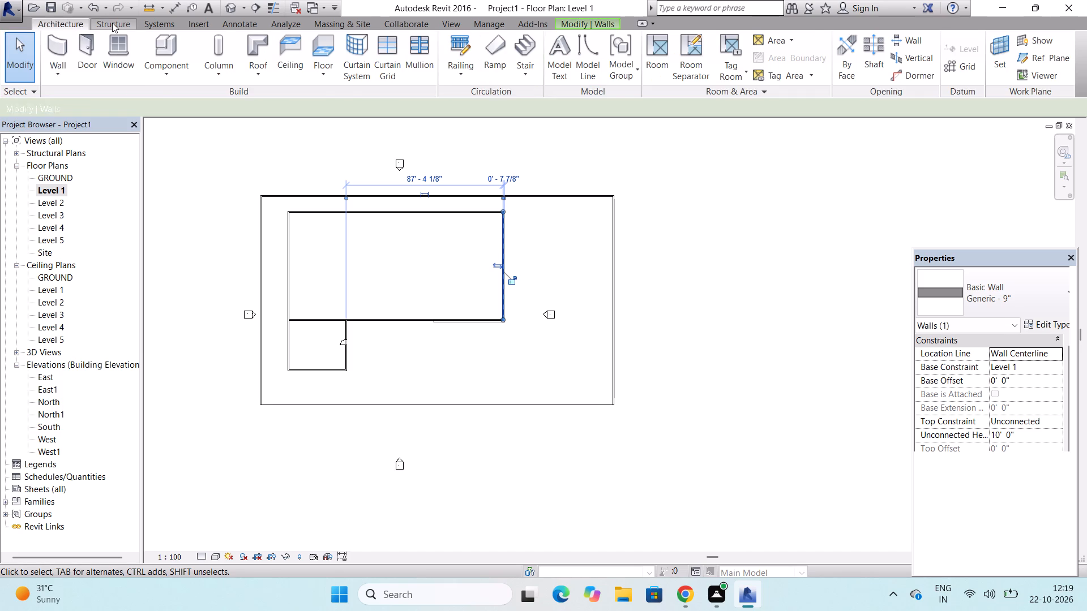
left_click(112, 23)
left_click(71, 19)
left_click(91, 46)
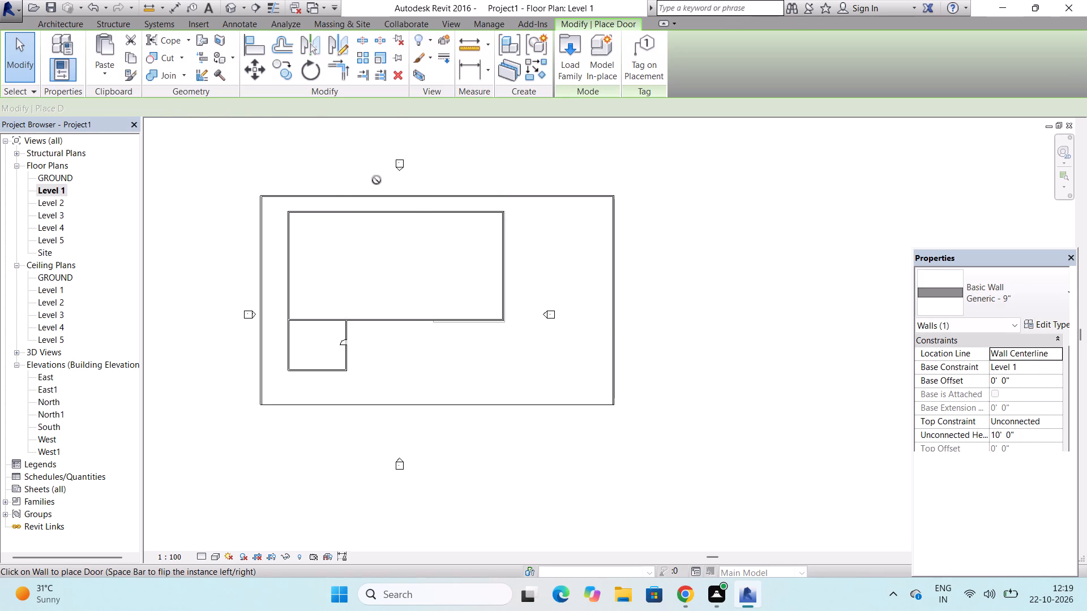
scroll(464, 319, "up", 6)
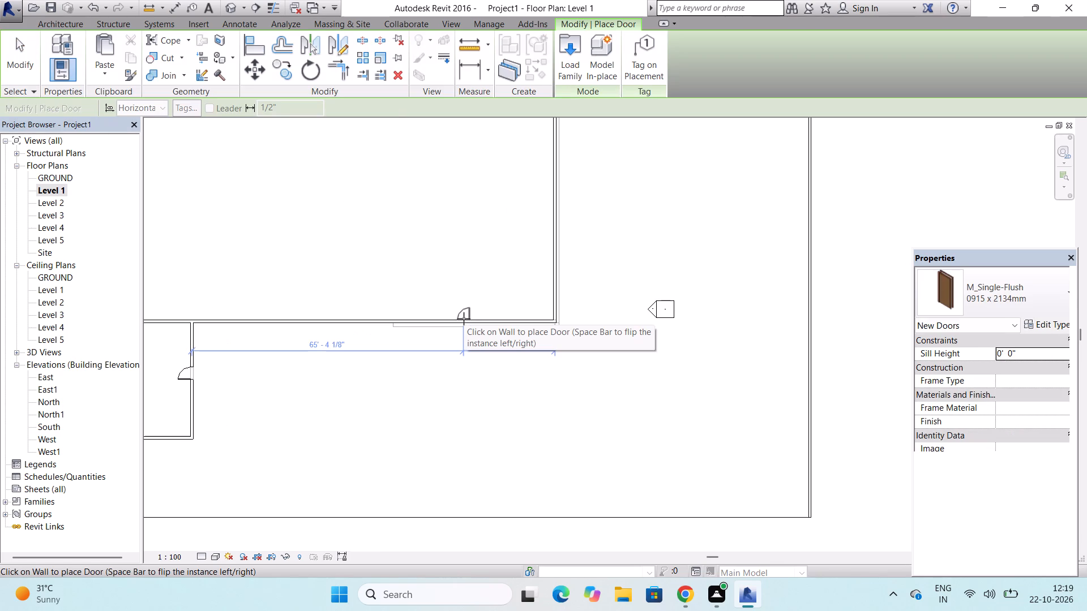
left_click(464, 319)
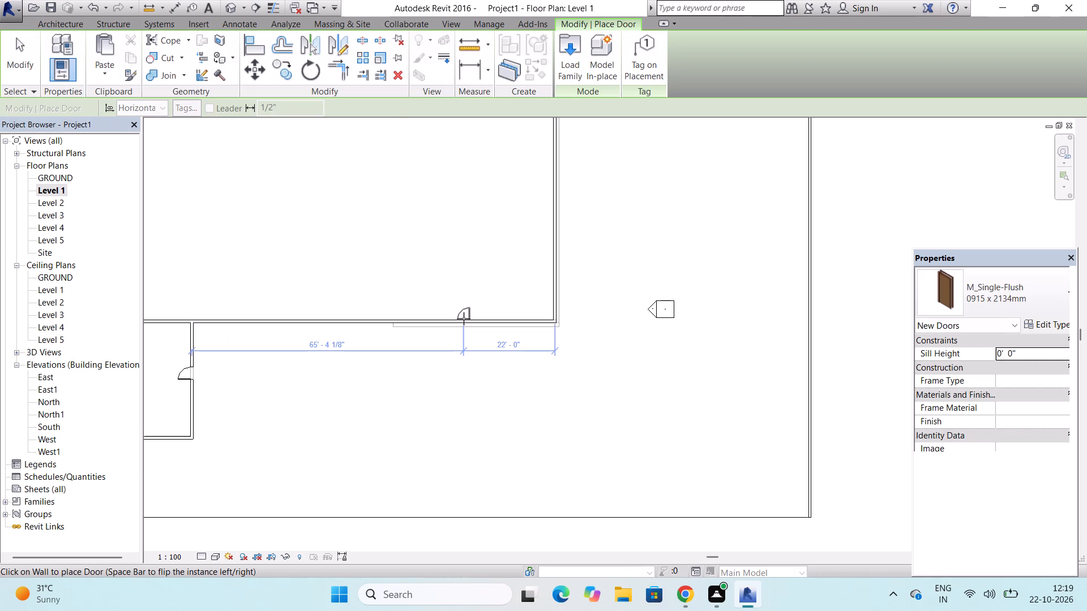
Place a Slider with Trim 36" x 48" window in the Level 1 front wall, 15'-0" from the new door toward the projecting room.
left_click(49, 30)
left_click(117, 46)
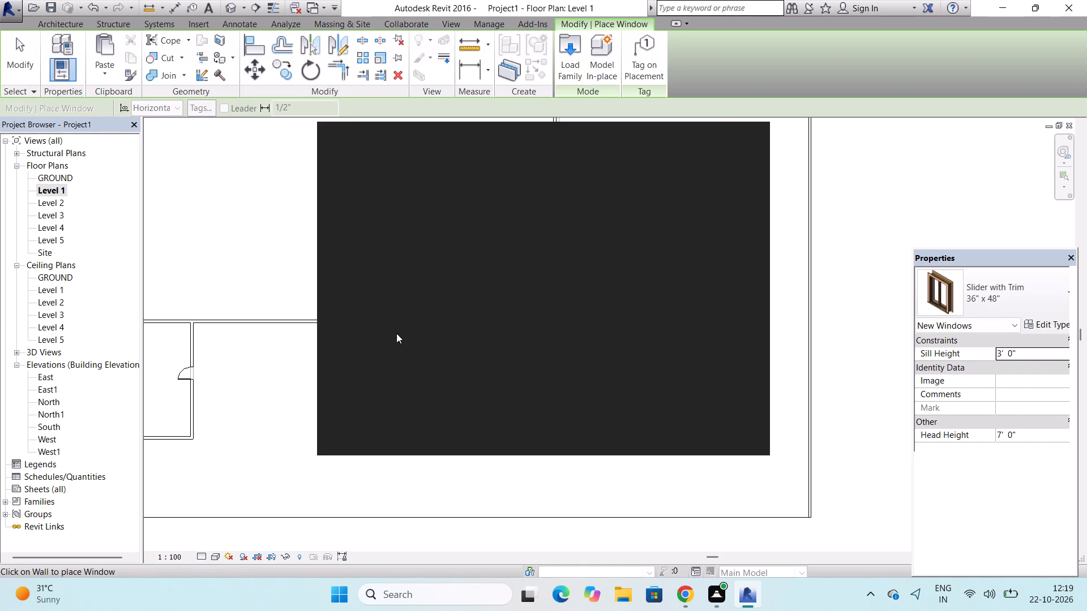
left_click(742, 146)
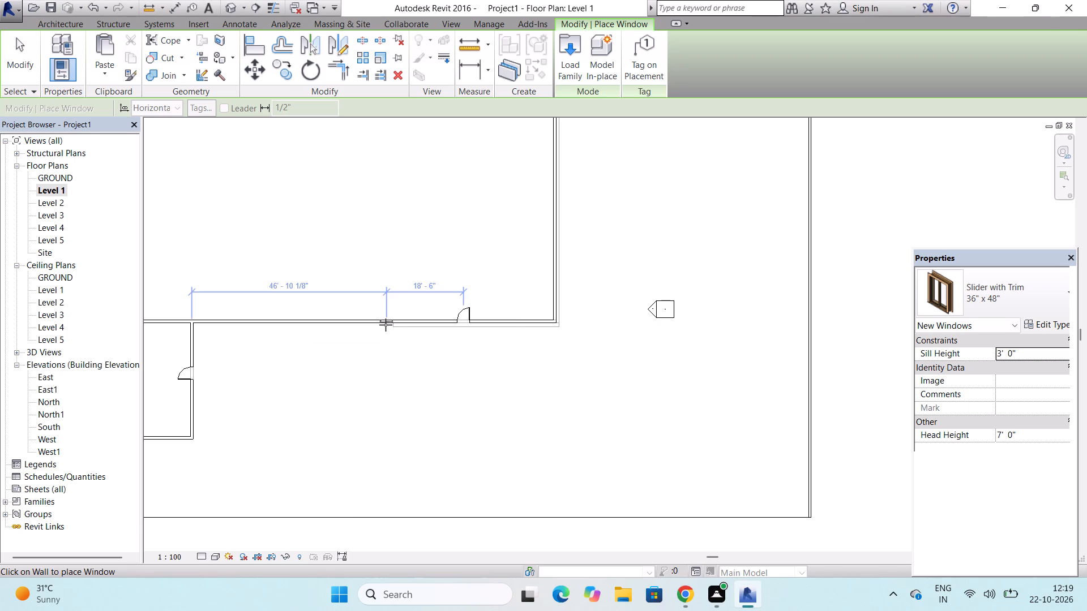
scroll(386, 325, "up", 7)
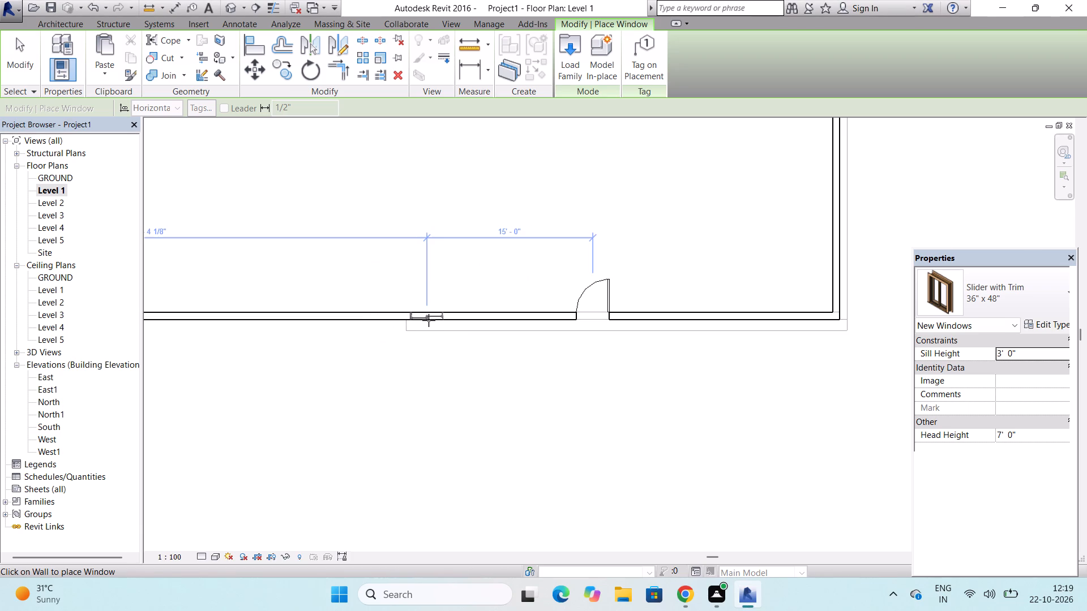
left_click(429, 320)
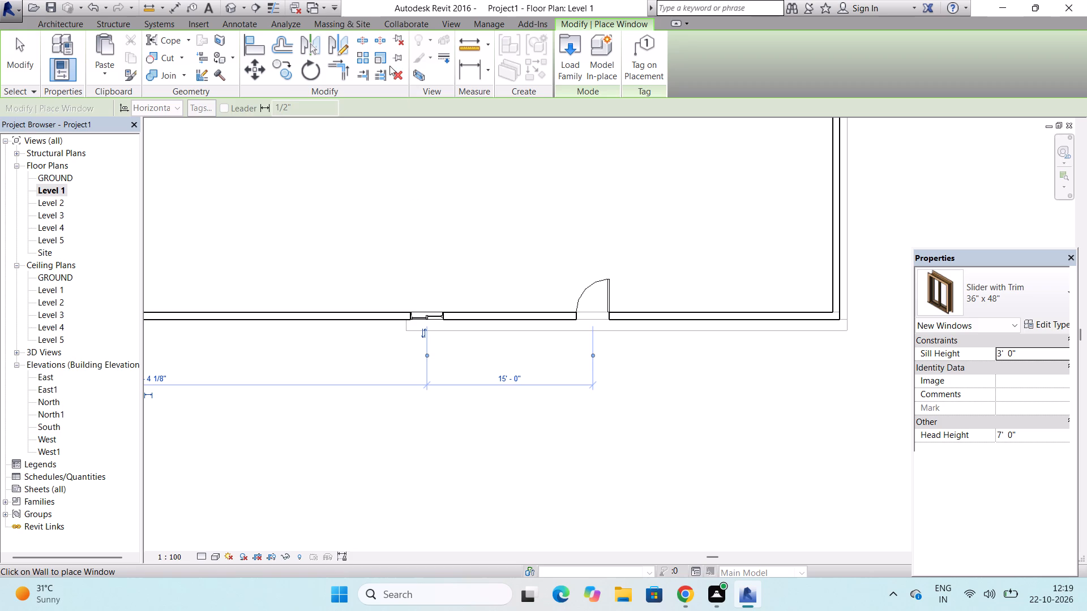
Examine the front of both storeys in the default 3D view, ending window placement.
left_click(237, 5)
scroll(412, 332, "down", 1)
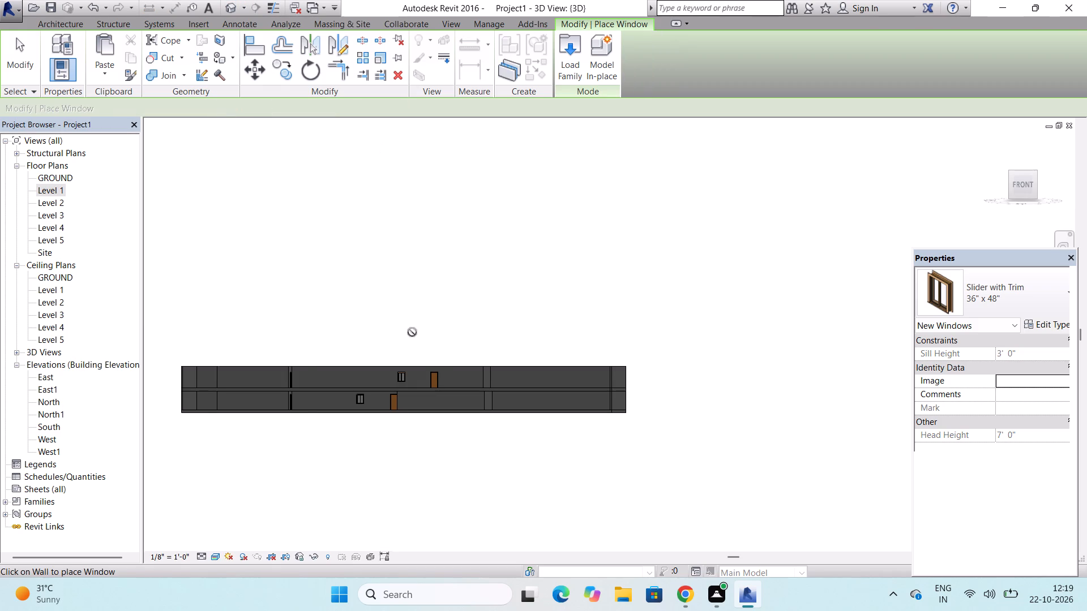
scroll(464, 373, "up", 7)
scroll(477, 299, "down", 3)
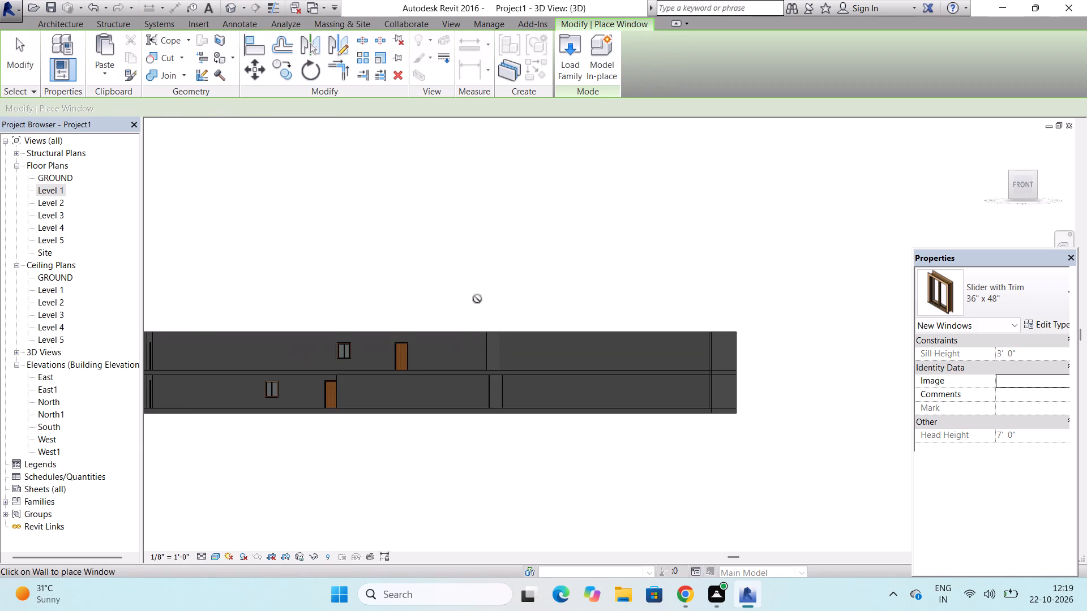
key("Escape")
key("Escape")
key("Escape")
key("Escape")
key("Escape")
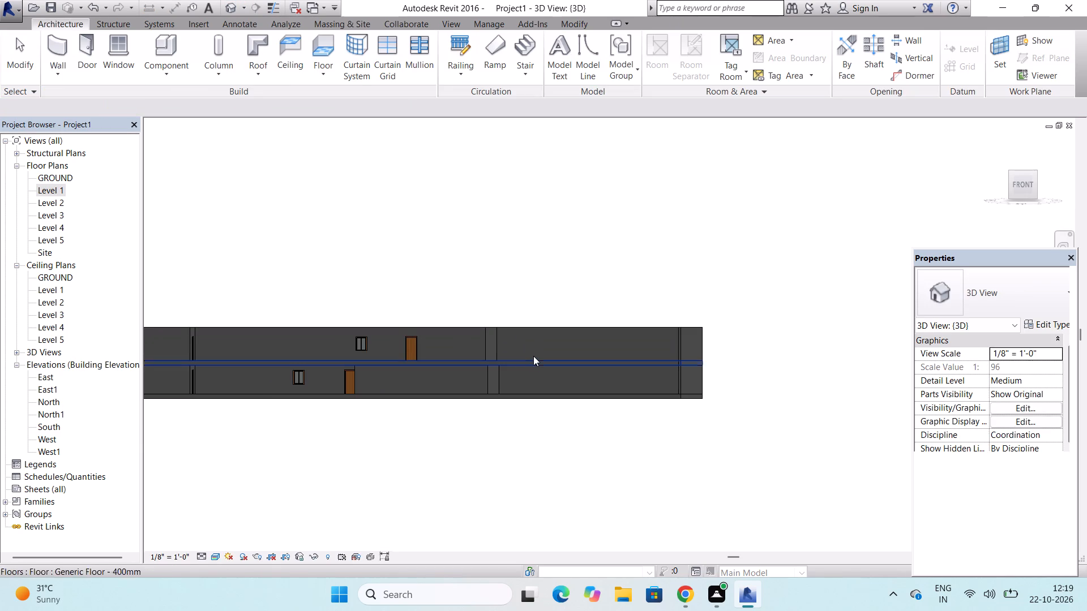
key("Escape")
key("Escape")
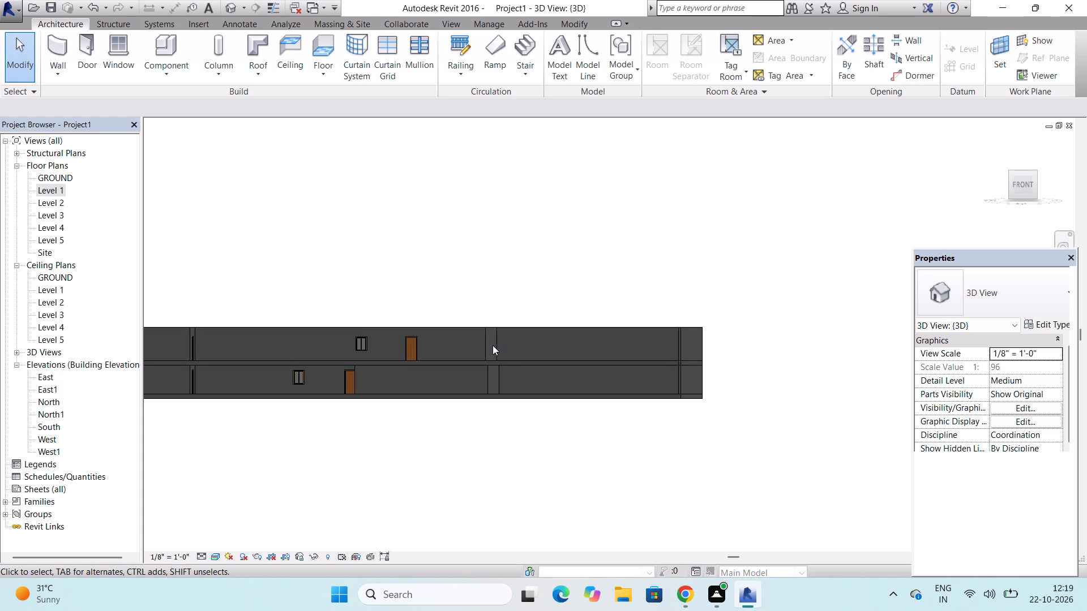
key("Escape")
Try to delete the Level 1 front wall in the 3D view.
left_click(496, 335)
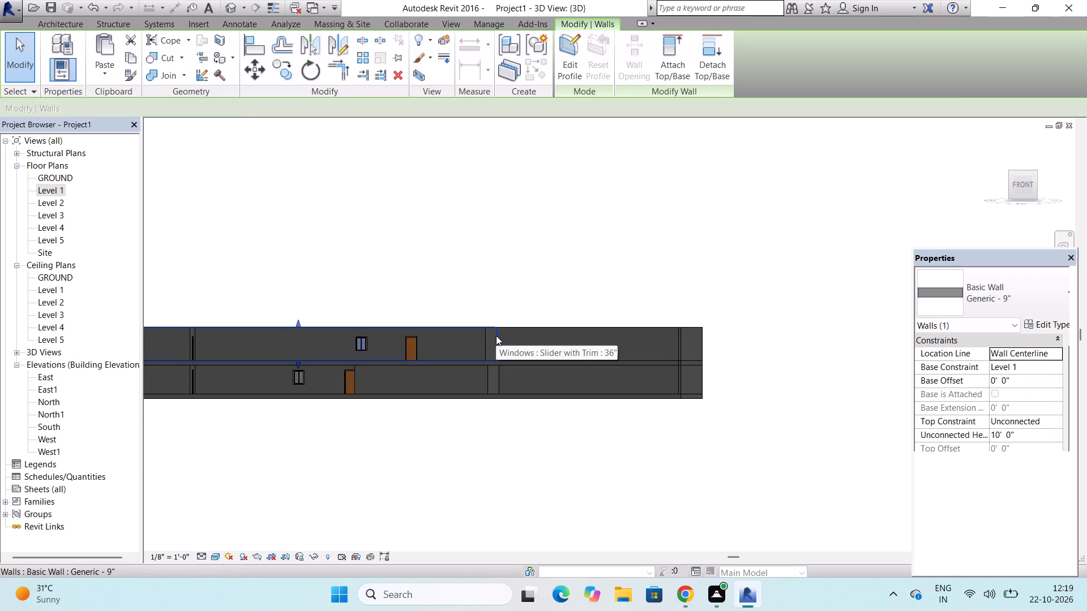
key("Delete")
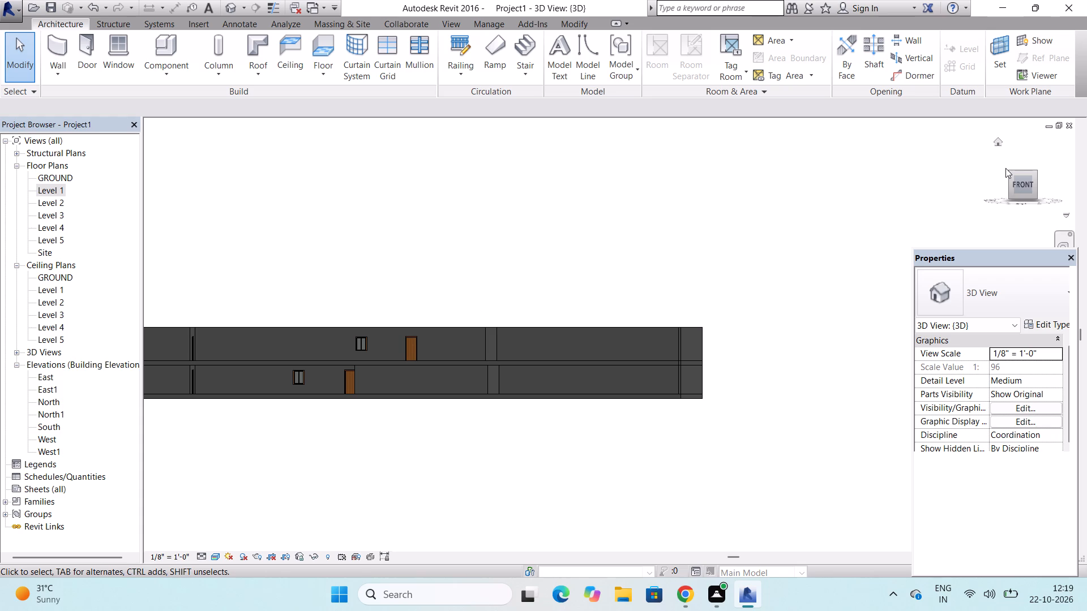
Lower the top of the ground-storey building's east side wall to a height of about 7'-1" in the 3D view.
left_click_drag(1013, 173, 1064, 213)
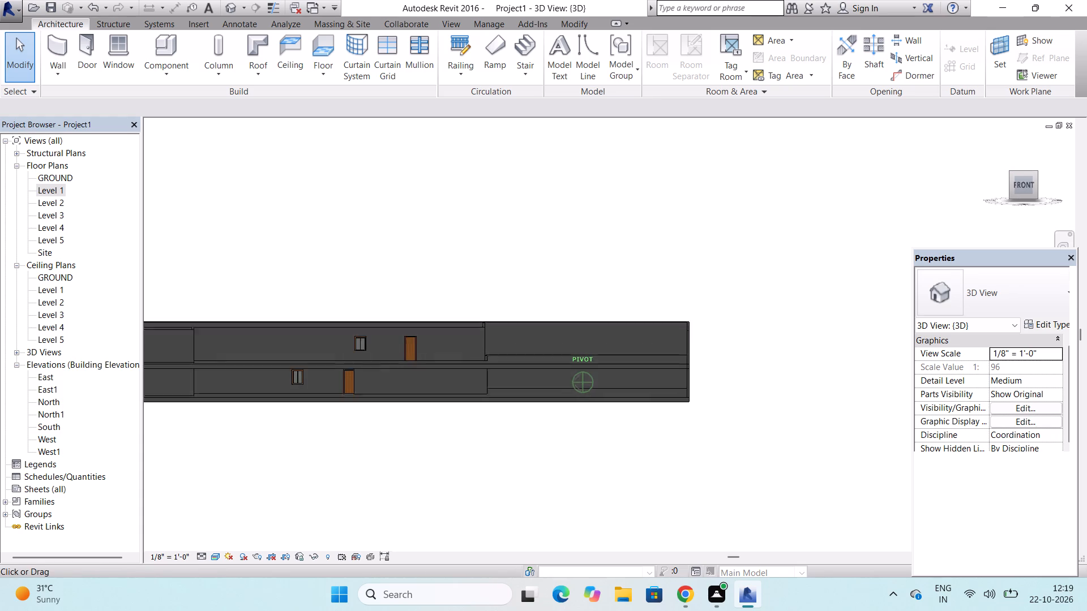
left_click_drag(1064, 213, 1061, 224)
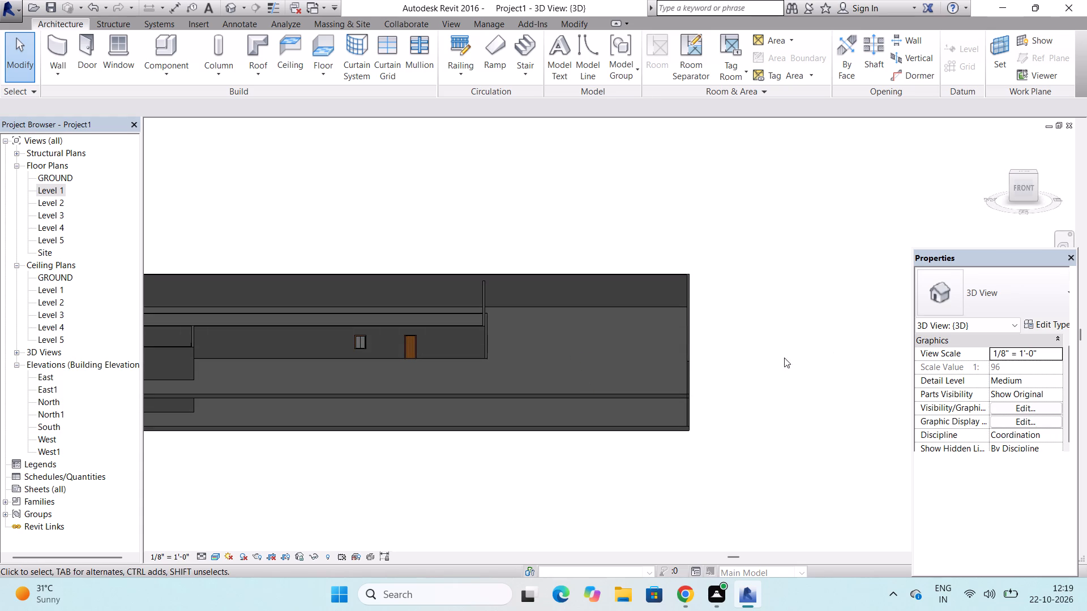
scroll(468, 345, "up", 5)
scroll(525, 300, "up", 4)
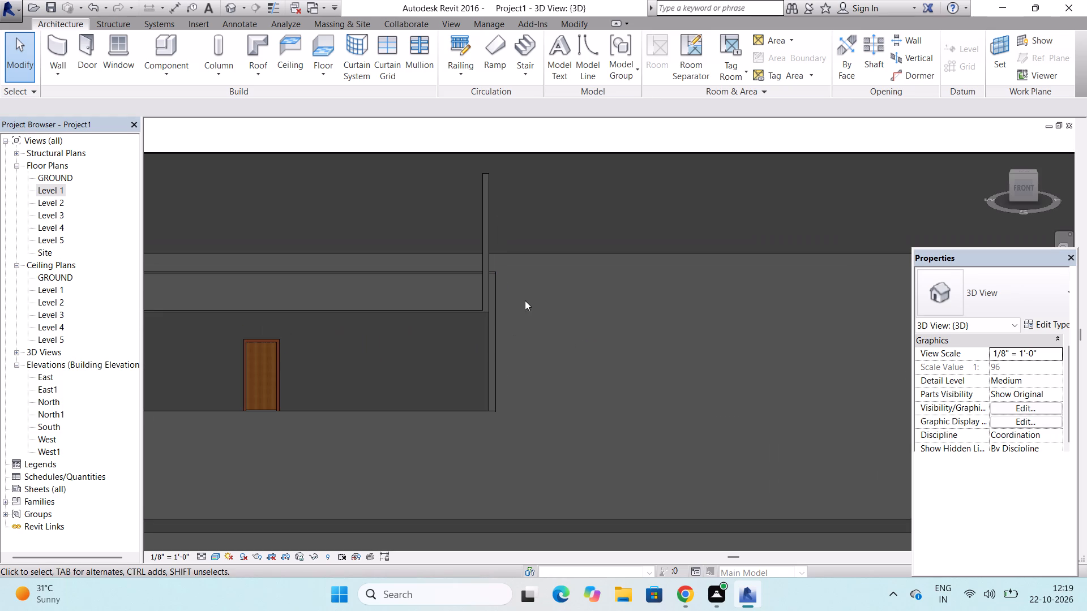
left_click(491, 310)
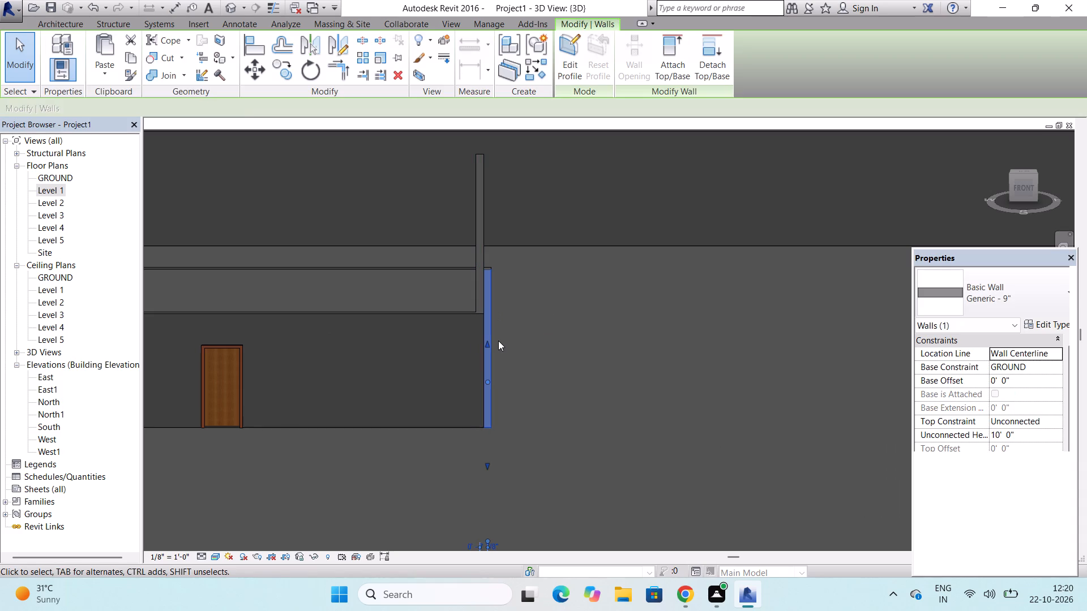
left_click_drag(486, 341, 486, 365)
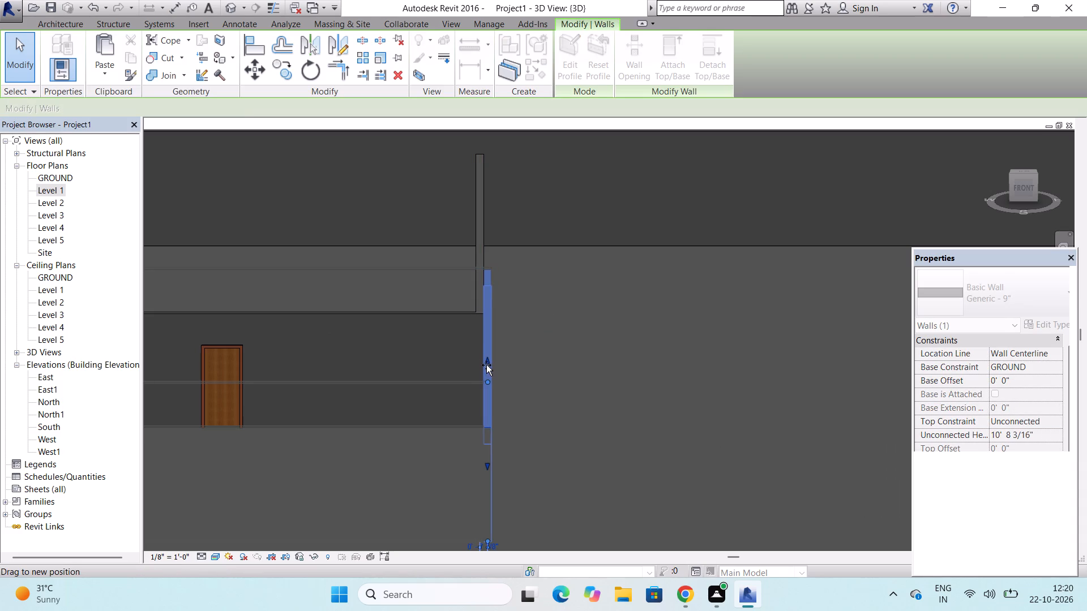
left_click_drag(486, 365, 490, 381)
scroll(493, 259, "down", 8)
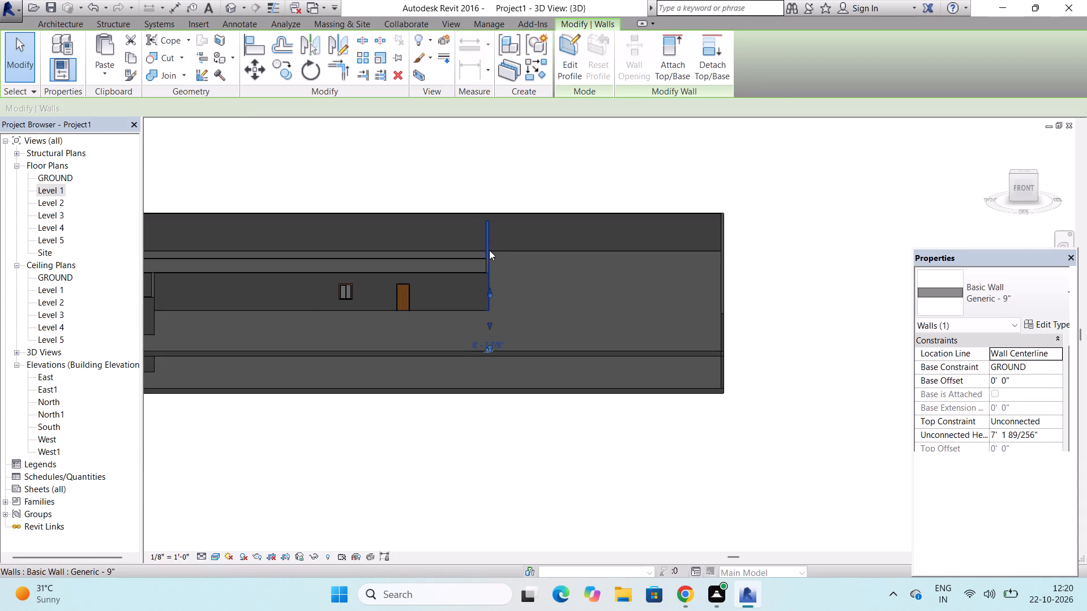
Lower the top of the ground-storey building's back wall to a height of about 9'-8" and clear the selection.
scroll(490, 253, "up", 10)
left_click(449, 267)
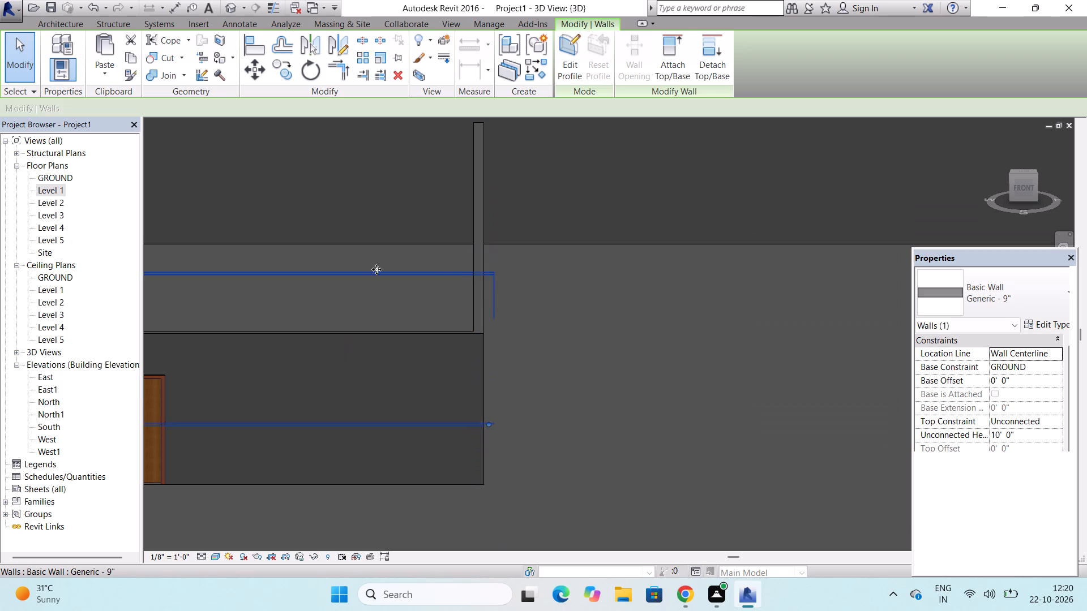
scroll(481, 272, "down", 7)
scroll(431, 269, "down", 2)
scroll(353, 298, "down", 2)
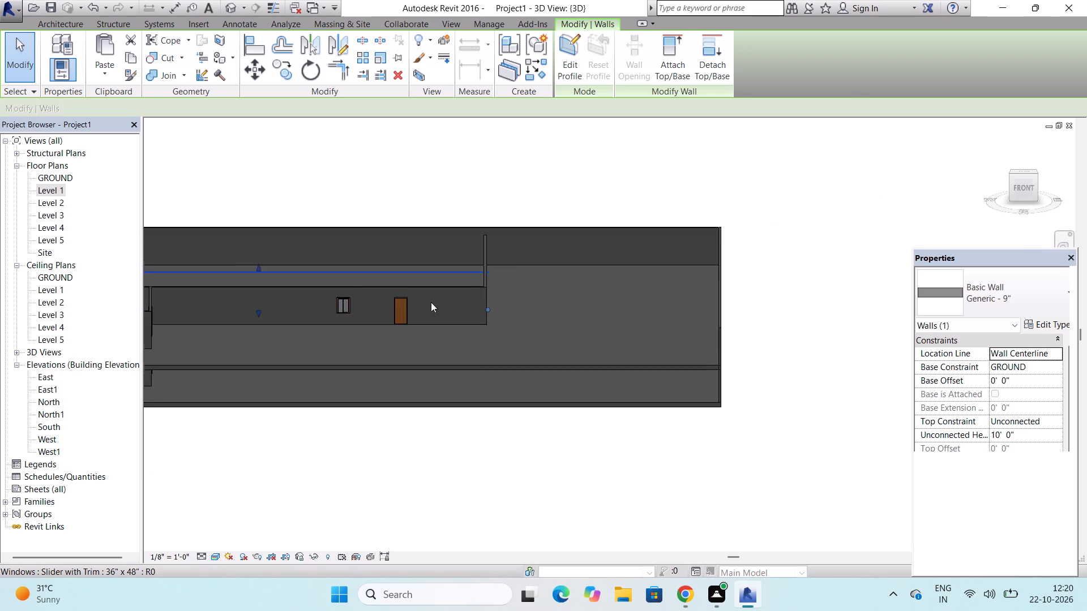
scroll(431, 302, "down", 1)
scroll(290, 279, "up", 7)
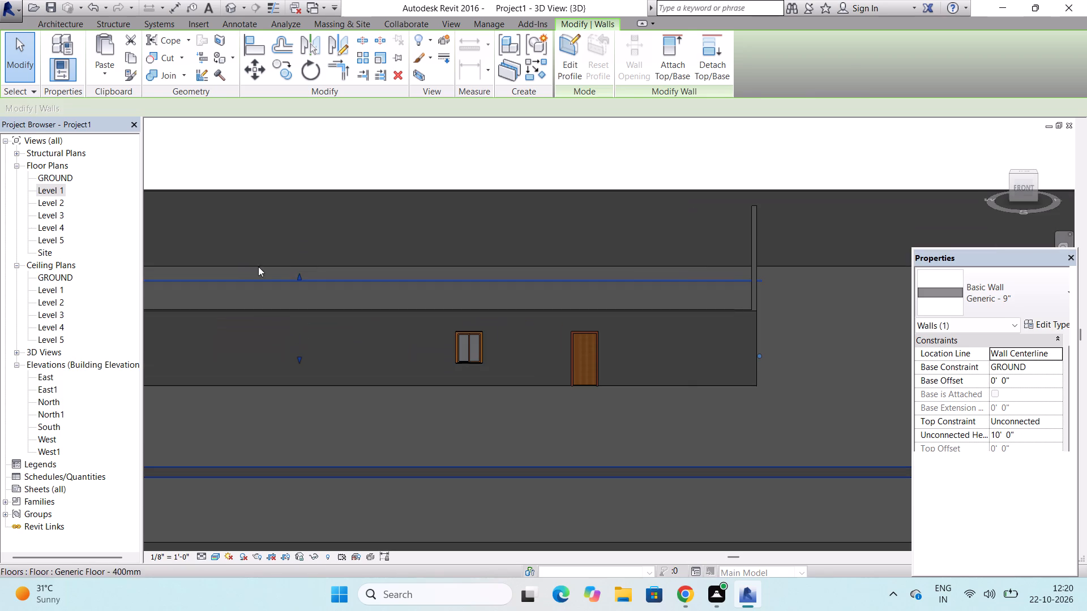
left_click_drag(299, 276, 299, 283)
key("grave")
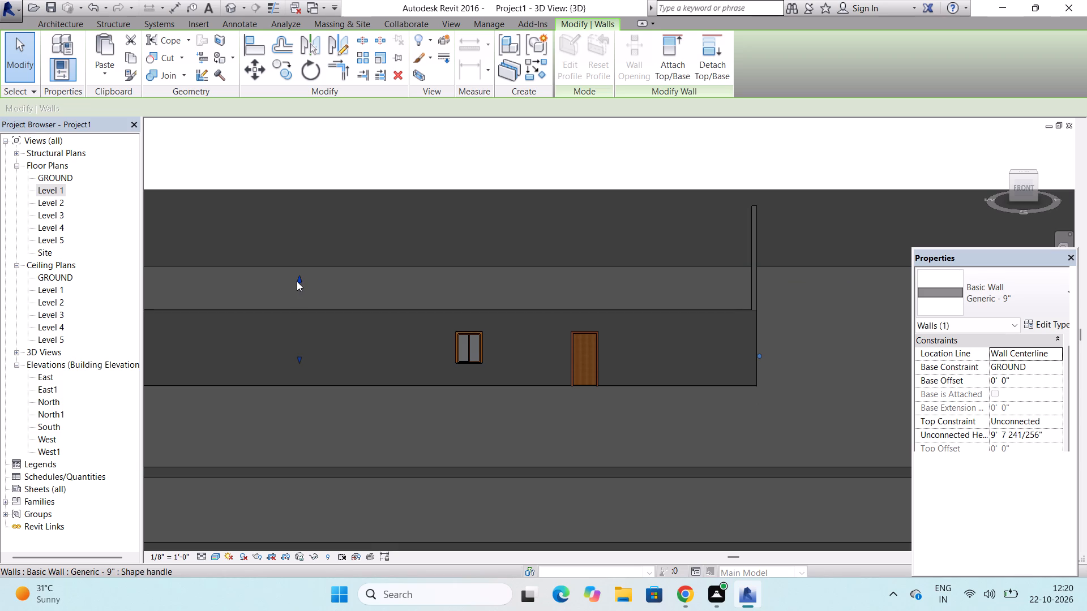
key("grave")
key("Escape")
key("Escape")
scroll(297, 274, "down", 6)
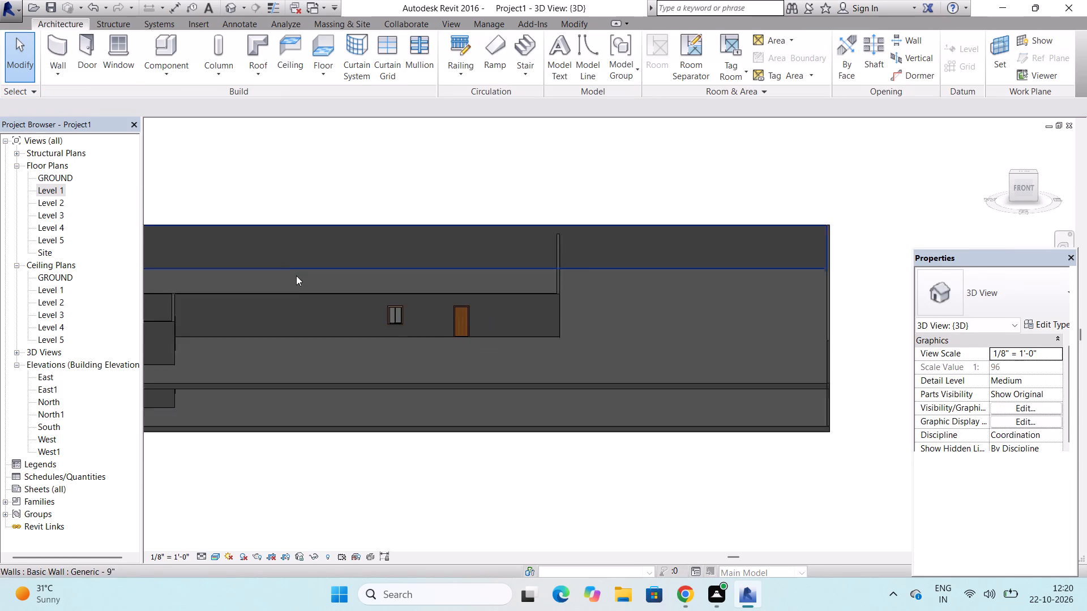
Move the Level 1 outer east wall inward, close to the building's east side wall.
left_click(696, 290)
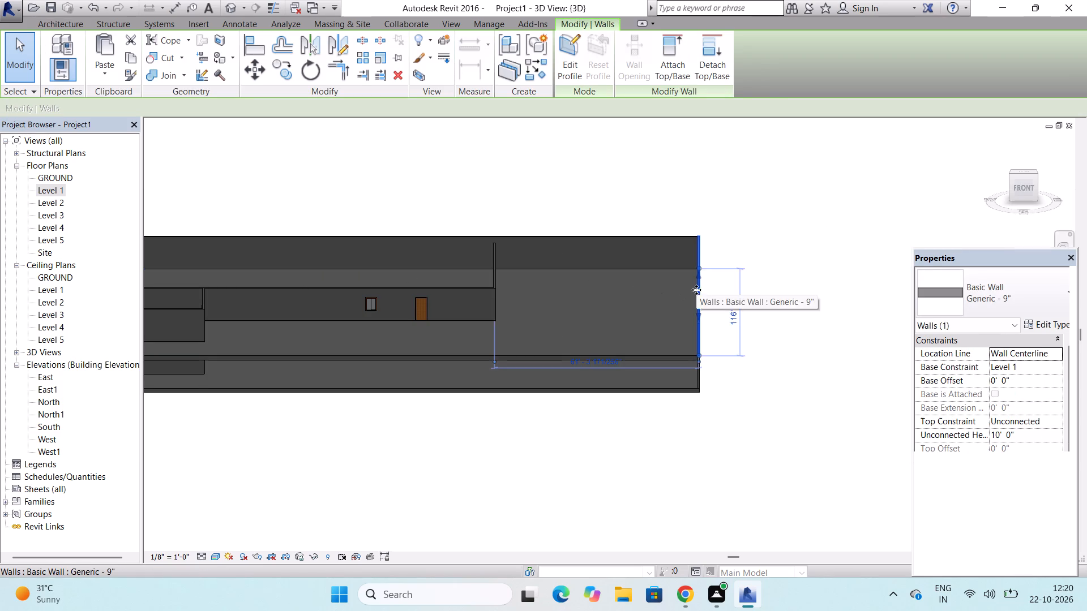
scroll(696, 290, "up", 6)
left_click_drag(704, 304, 683, 309)
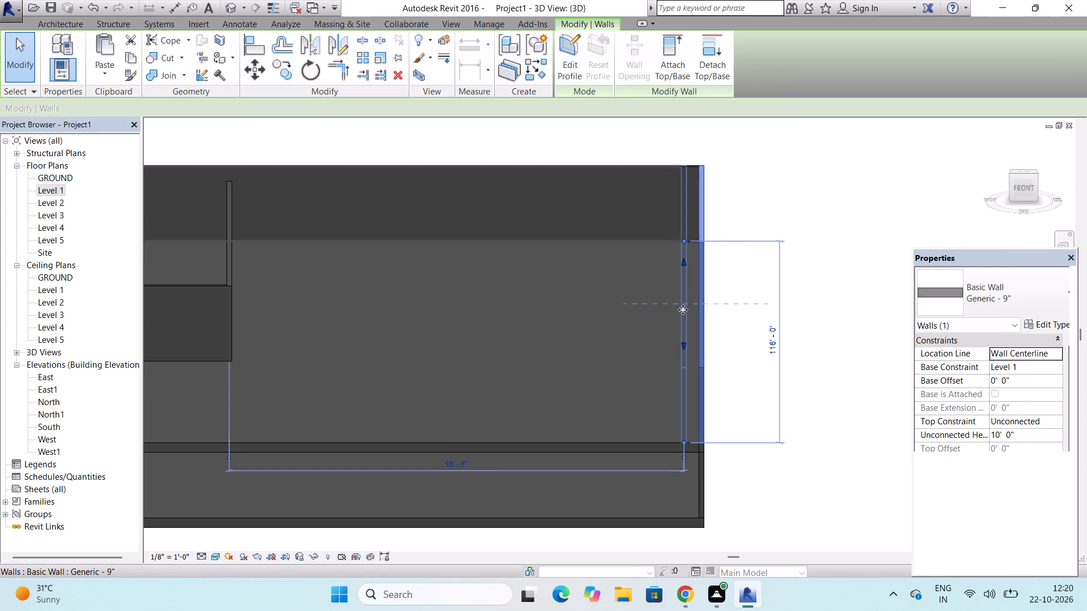
left_click_drag(683, 309, 315, 282)
key("Escape")
key("Escape")
scroll(485, 246, "down", 3)
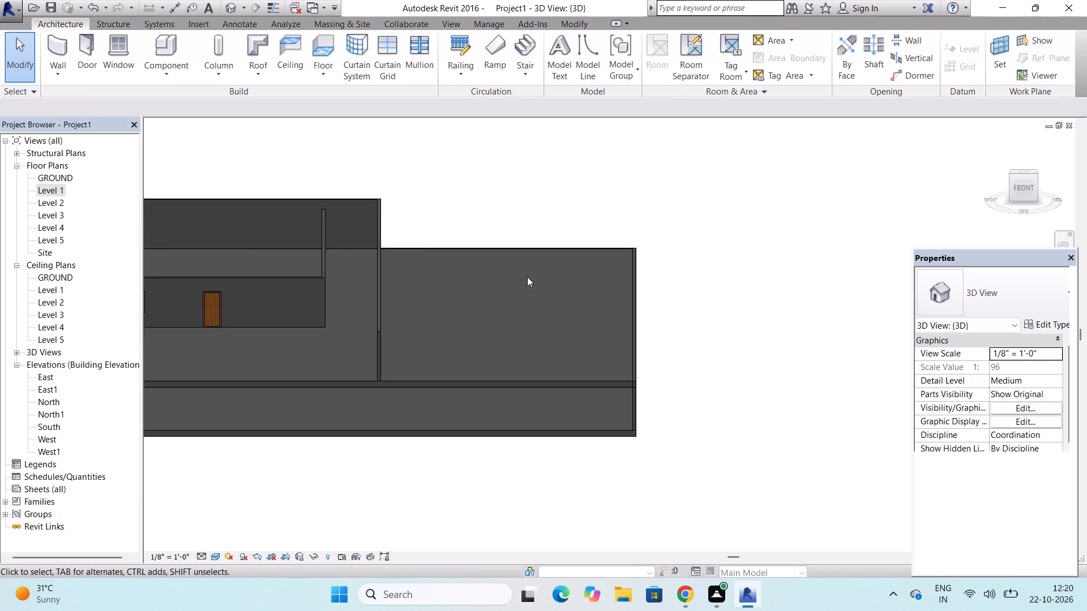
Open the Level 1 floor boundary for editing and try to shift its east edge in the 3D view, dismissing the notification.
scroll(533, 280, "down", 3)
left_click(543, 325)
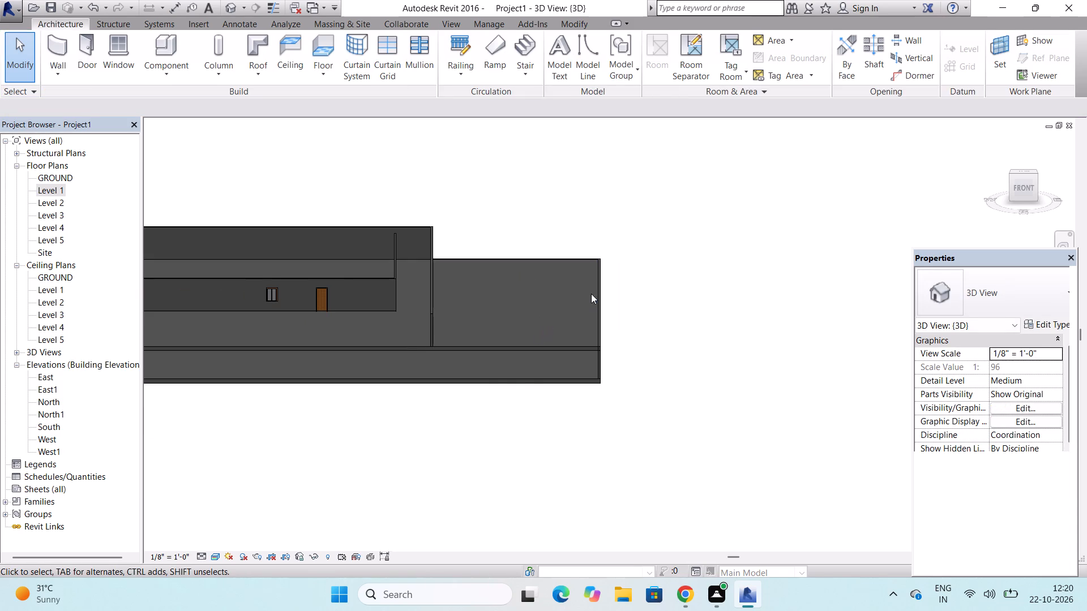
left_click(593, 290)
key("Escape")
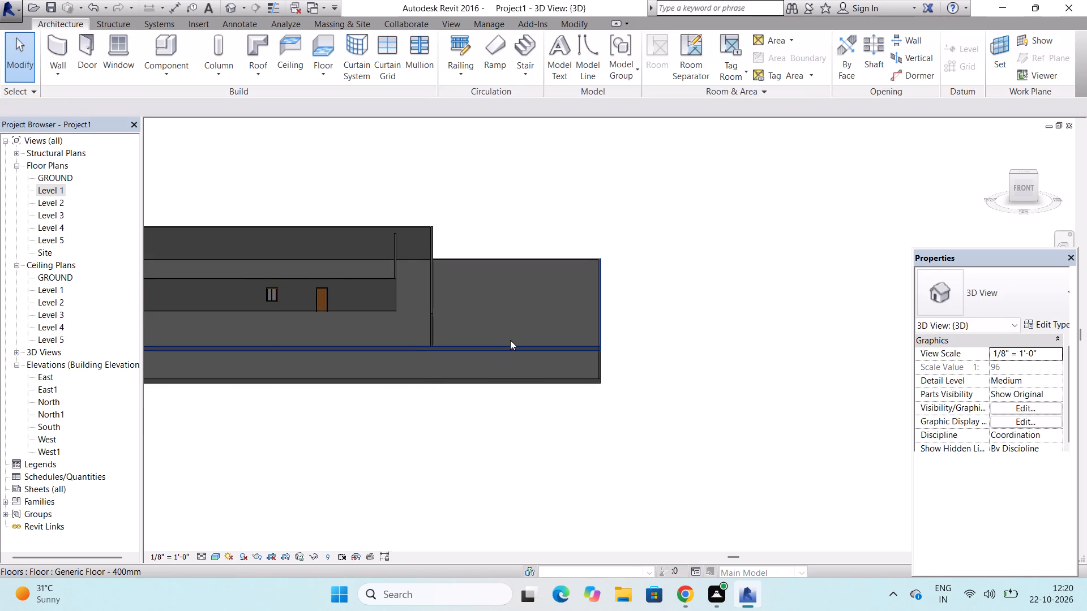
triple_click(510, 340)
scroll(607, 272, "up", 4)
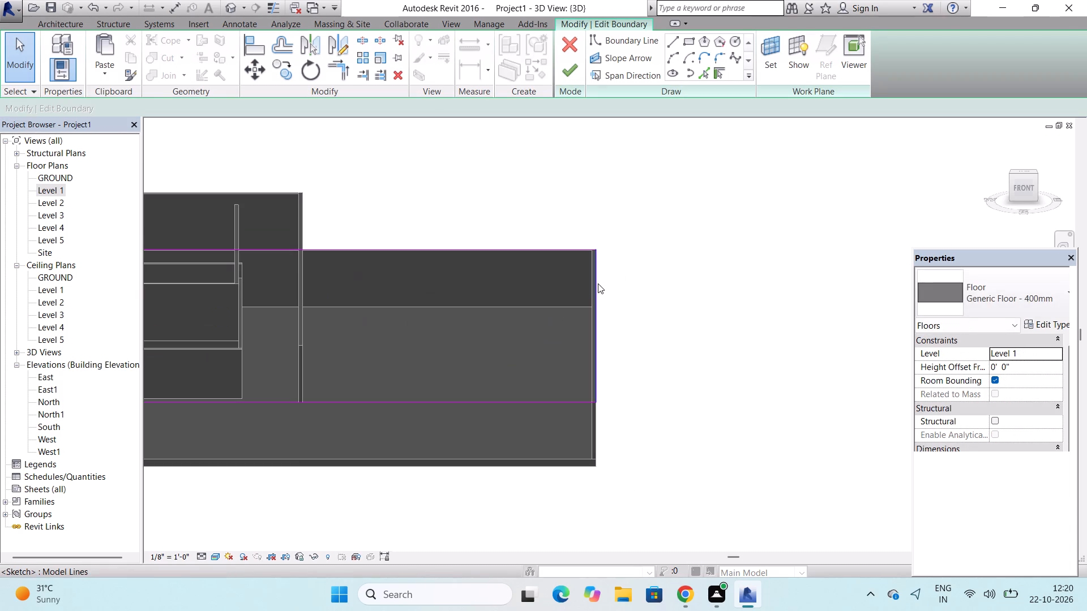
left_click_drag(593, 299, 572, 299)
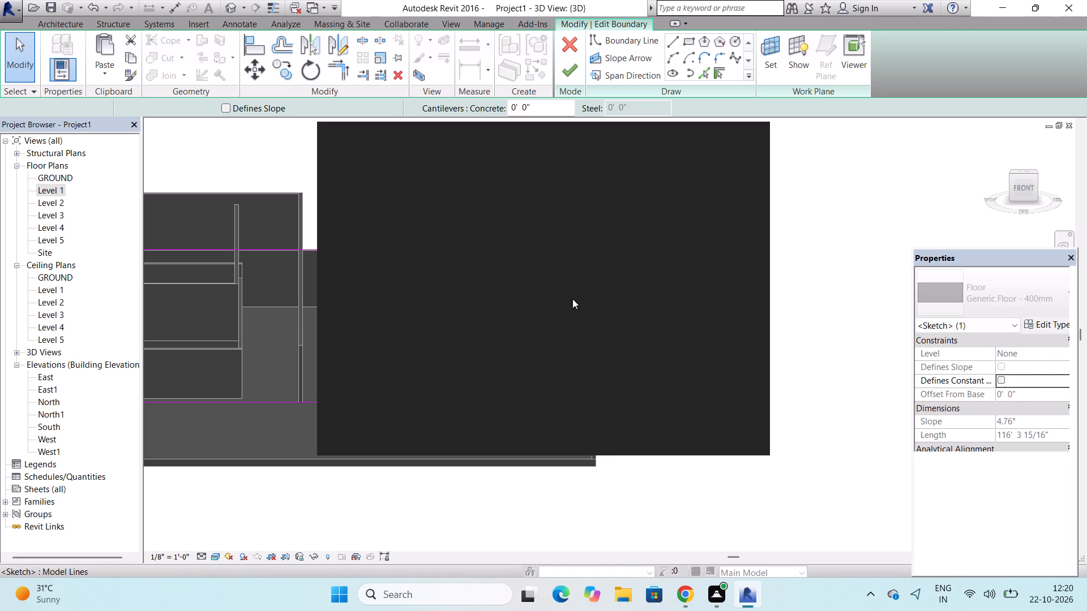
left_click_drag(572, 299, 574, 281)
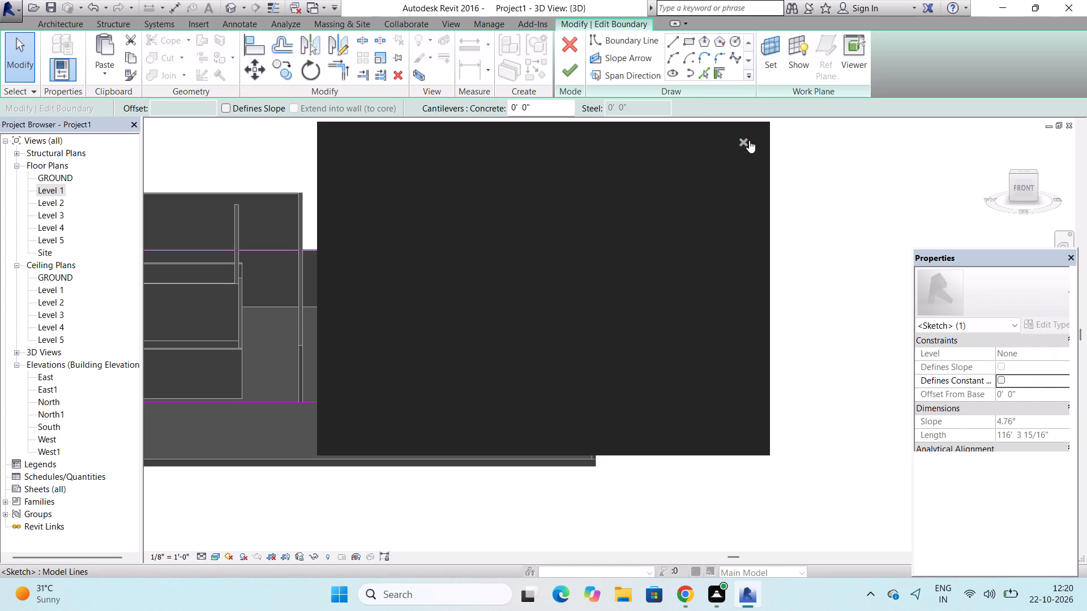
left_click(742, 140)
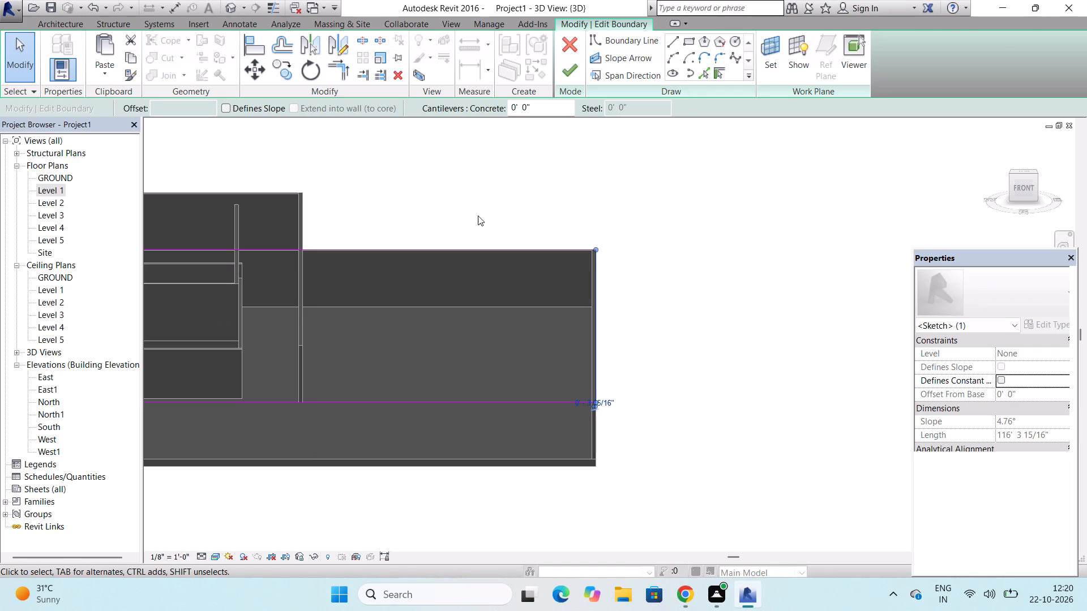
In the GROUND plan, move the Level 1 floor's east boundary line about 60'-4" inward onto the building's east wall and finish the sketch.
double_click(53, 177)
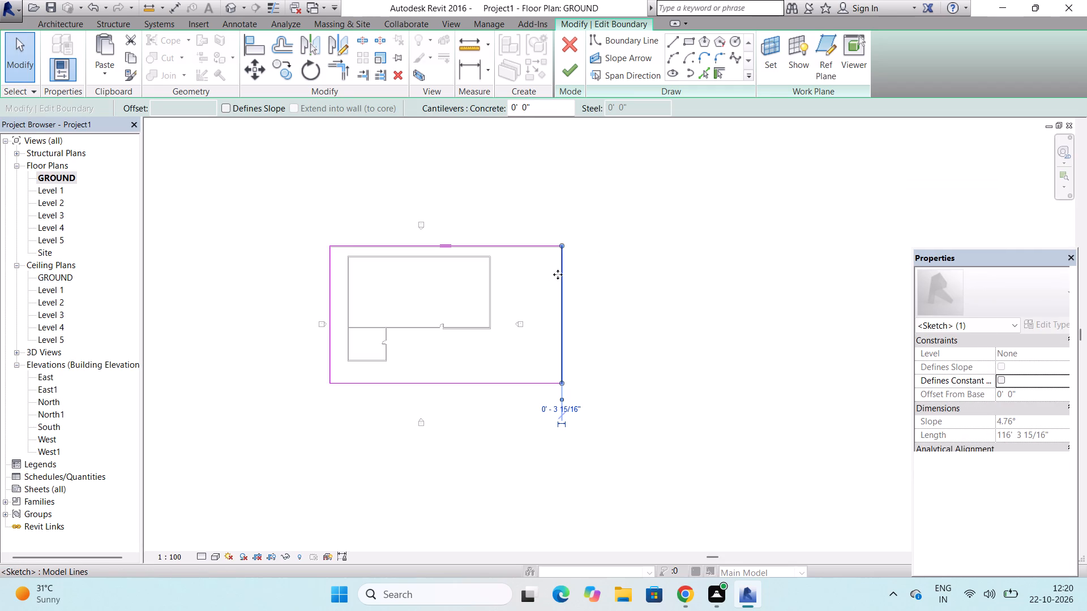
left_click(559, 278)
left_click_drag(559, 278, 528, 278)
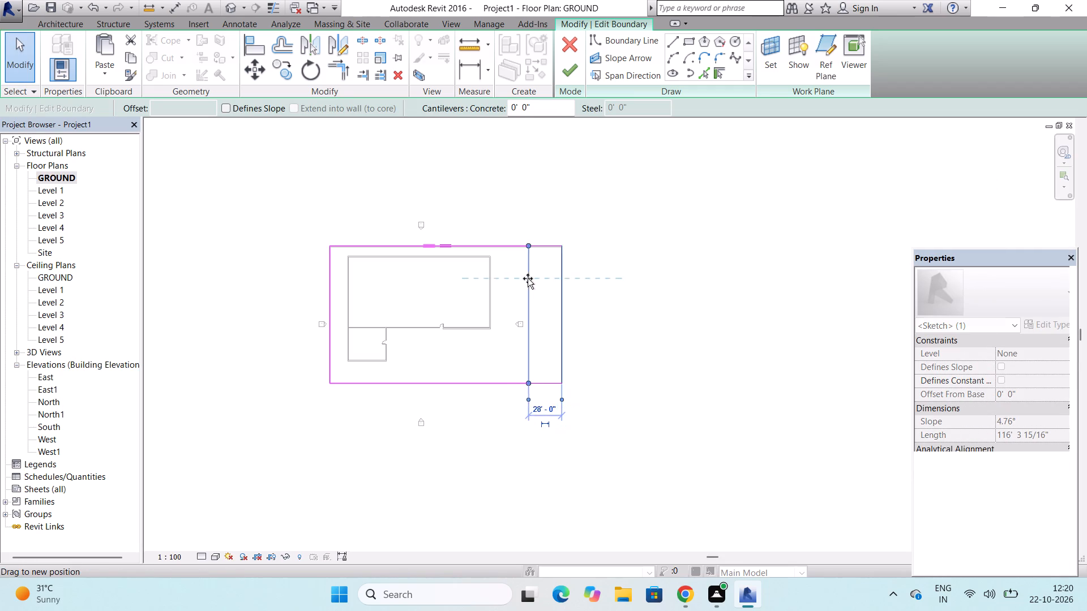
left_click_drag(528, 278, 490, 285)
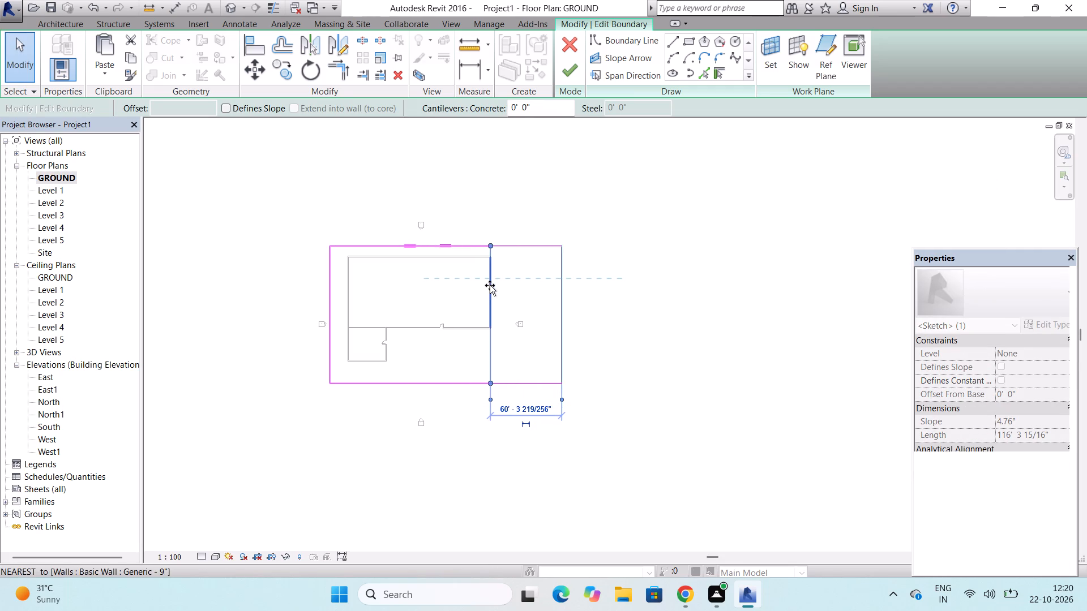
left_click_drag(490, 285, 489, 285)
key("Escape")
key("Escape")
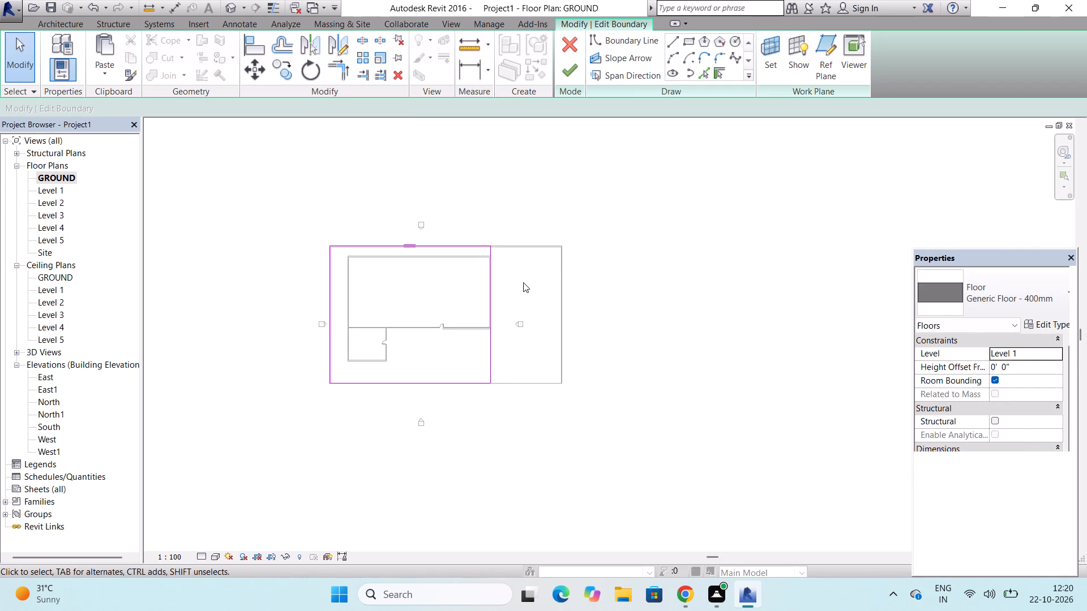
scroll(517, 283, "up", 7)
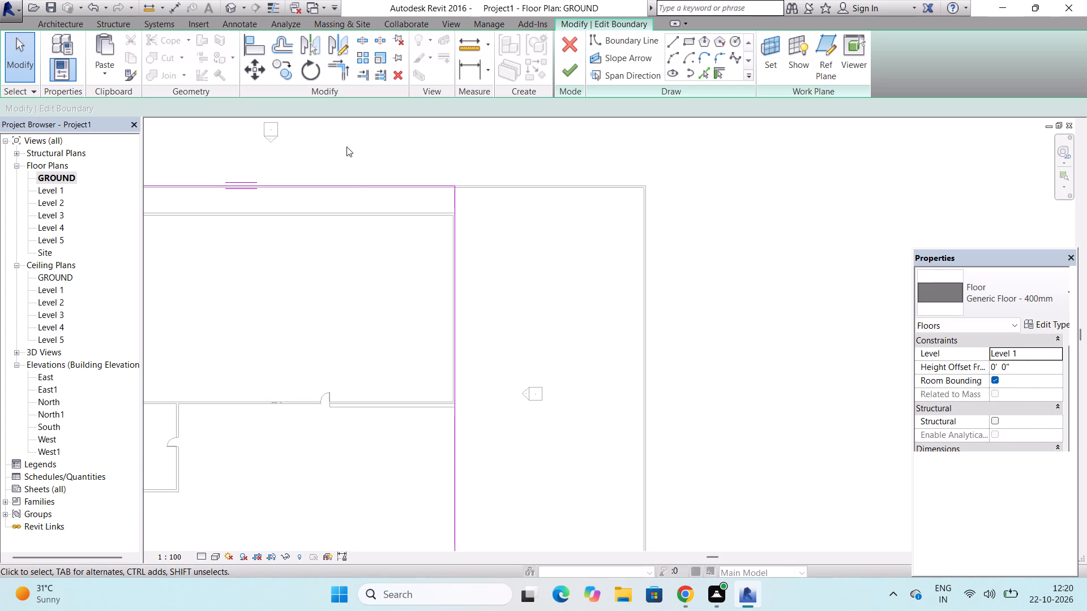
left_click(563, 66)
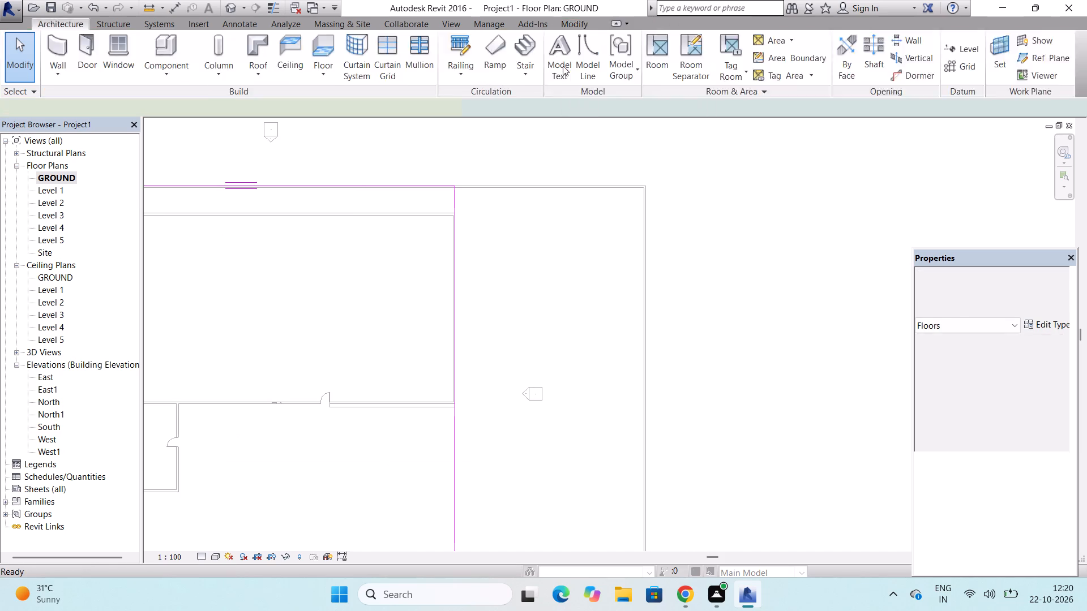
Extend the GROUND floor slab's front boundary outward to 64'-0" from the building's front wall and finish the sketch.
scroll(568, 286, "down", 6)
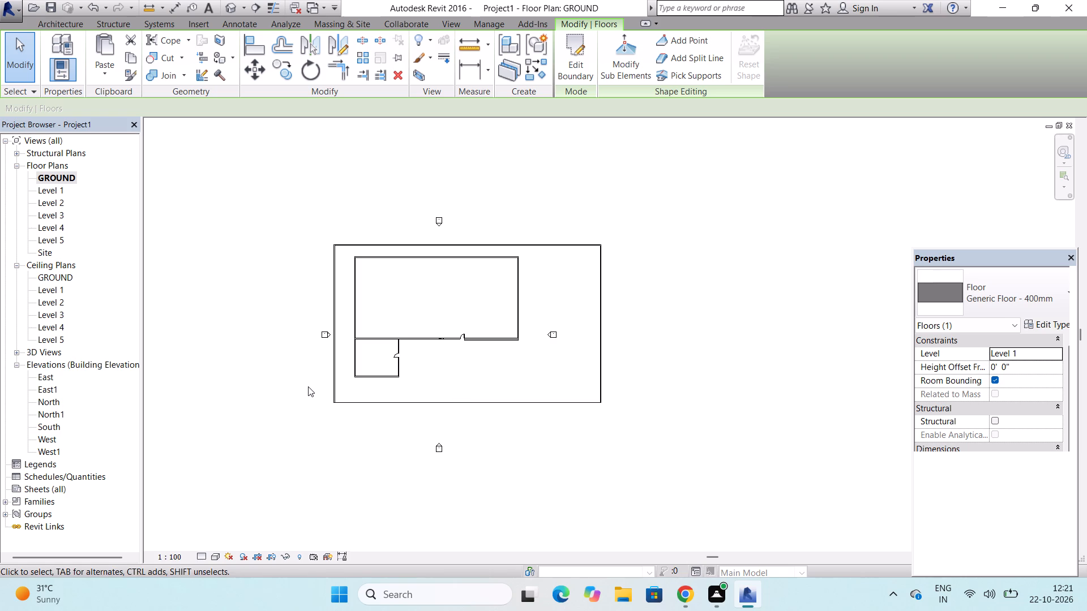
left_click(402, 398)
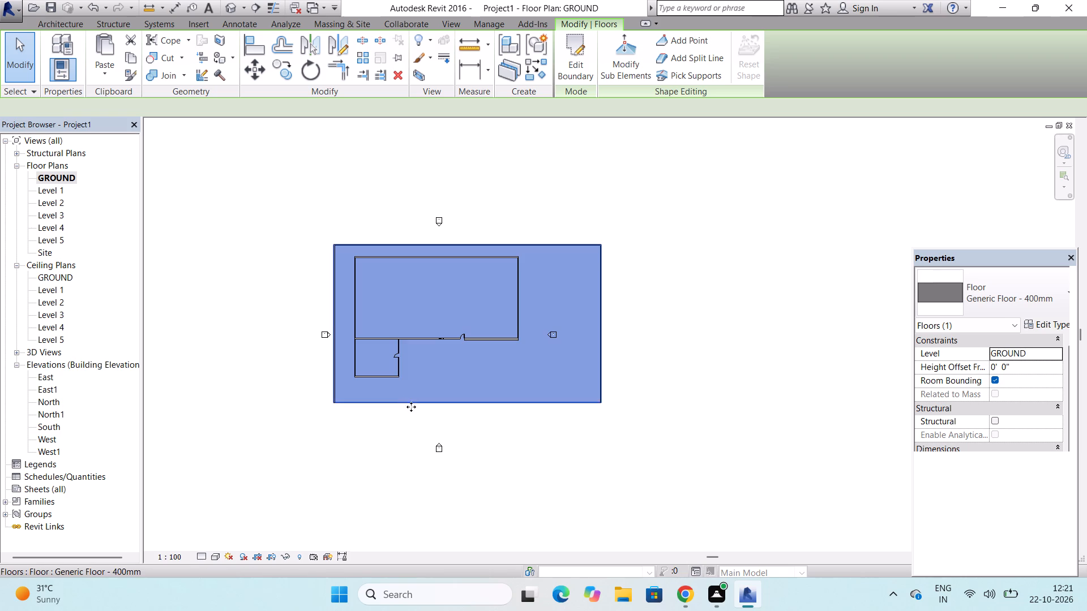
left_click(425, 403)
triple_click(447, 377)
left_click(447, 377)
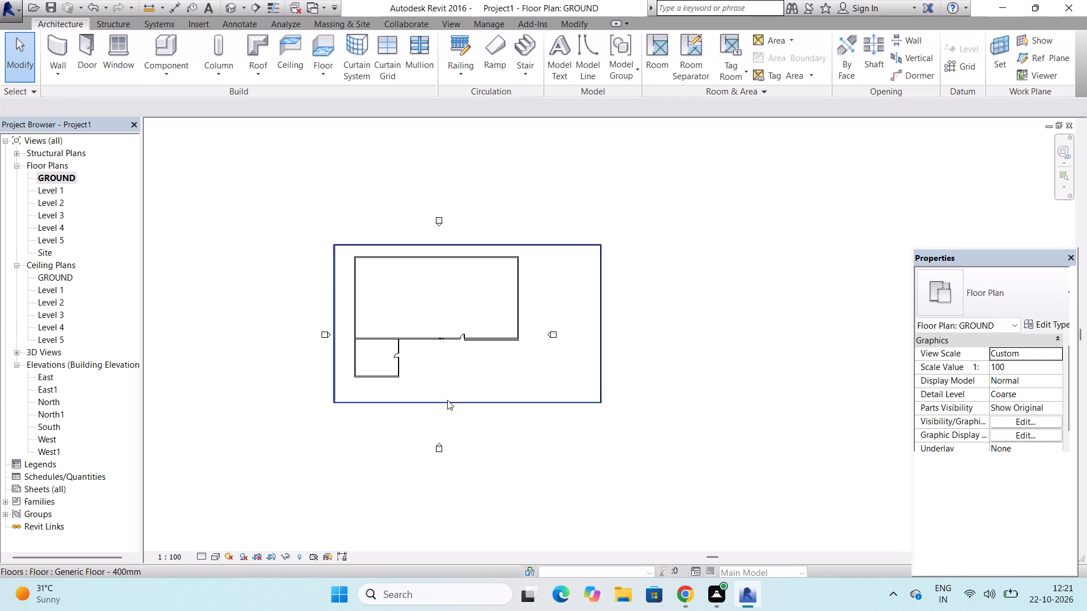
triple_click(447, 400)
left_click_drag(447, 400, 447, 420)
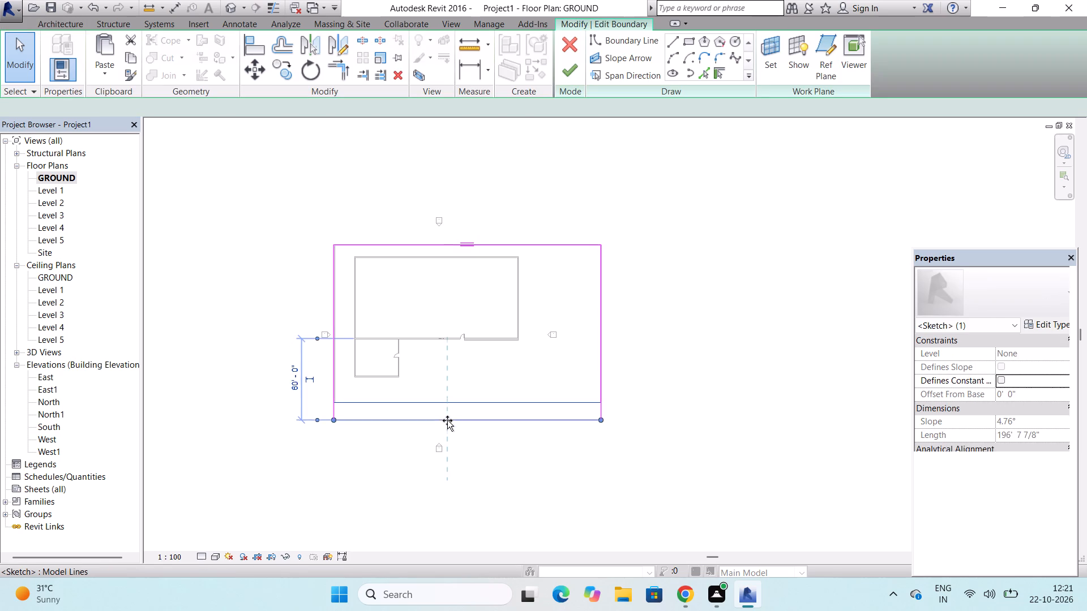
left_click_drag(447, 420, 447, 421)
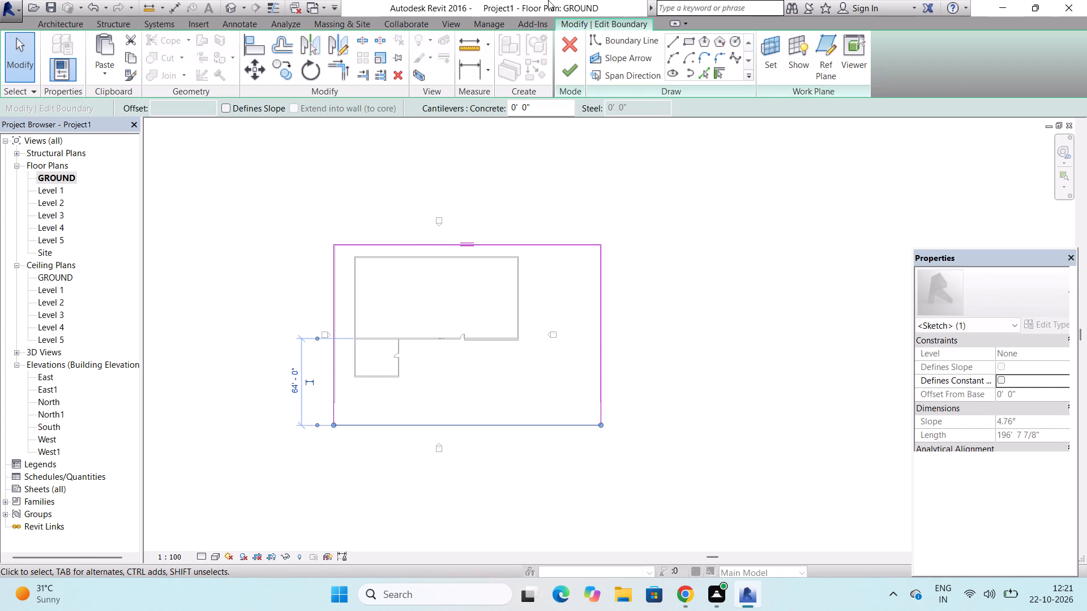
left_click(570, 72)
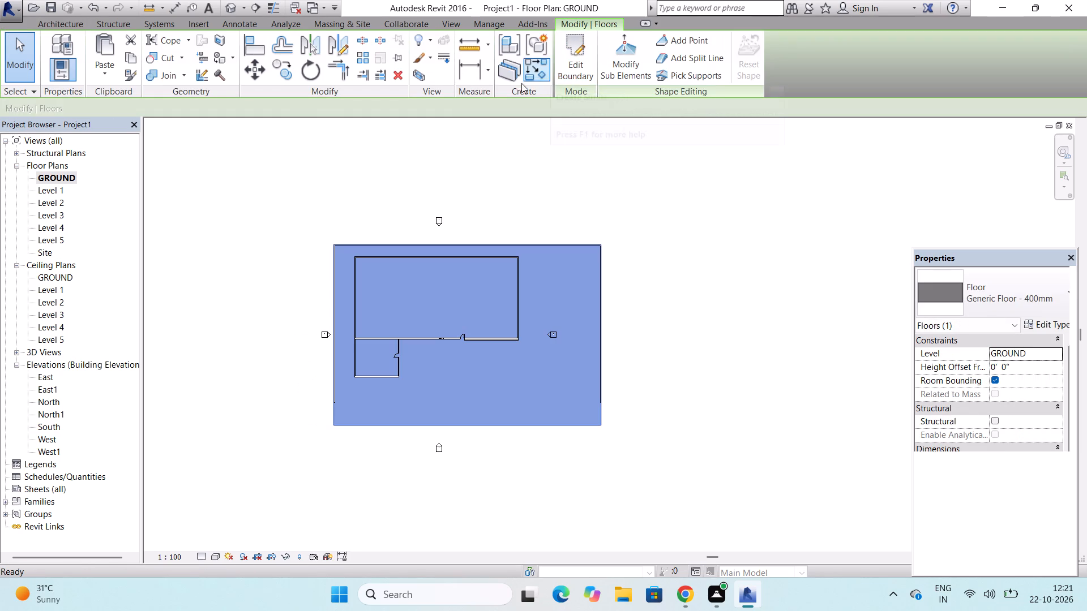
Place three 475 x 610mm rectangular architectural columns along the front of the GROUND slab, the first two 28'-0" in front of the small front room.
left_click(86, 25)
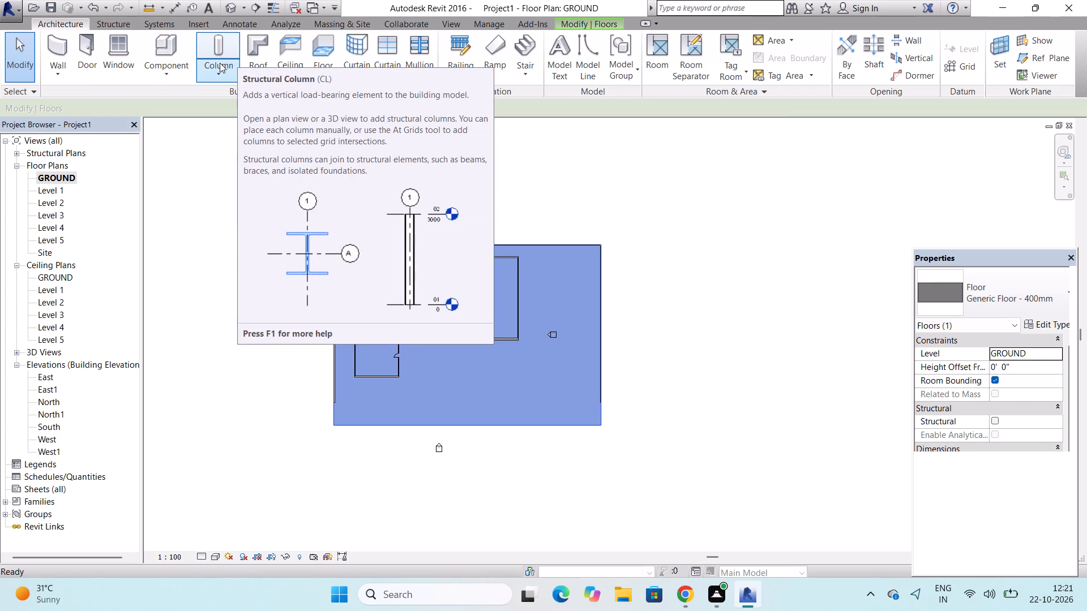
left_click(220, 63)
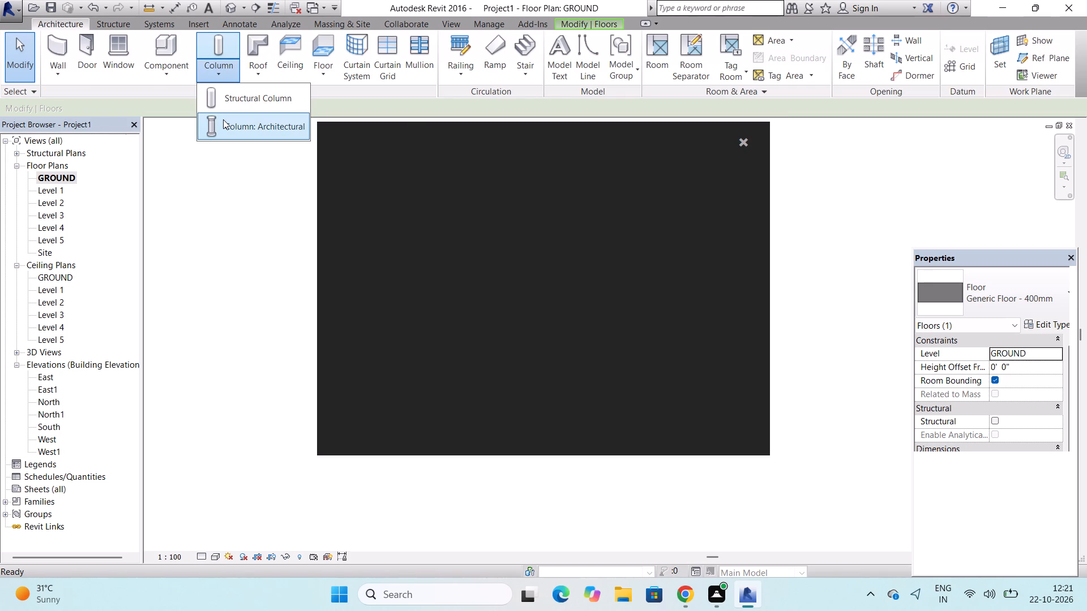
left_click(223, 119)
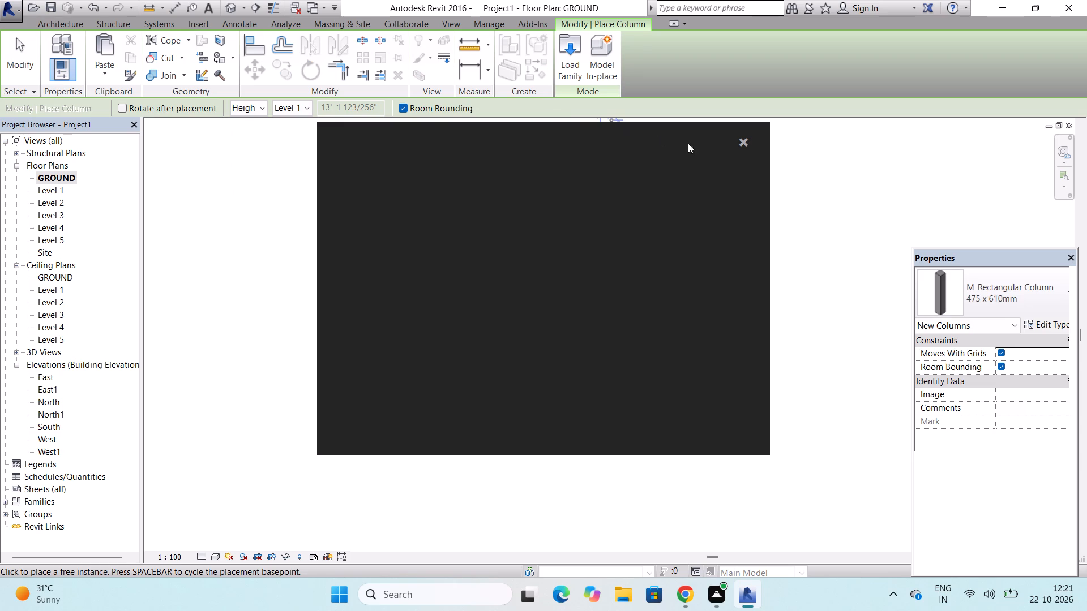
left_click(746, 141)
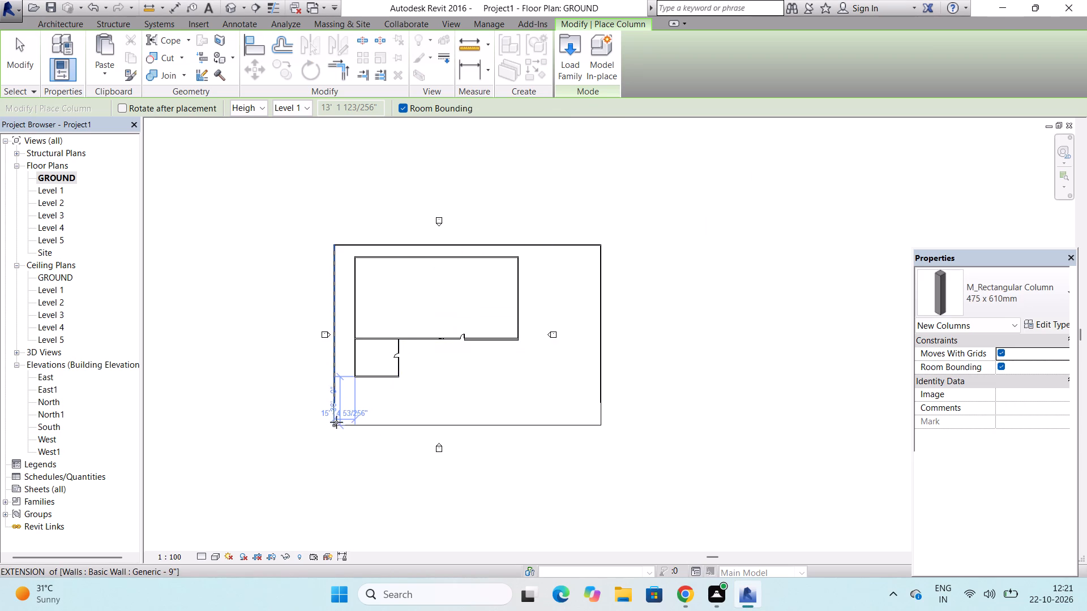
scroll(342, 418, "up", 5)
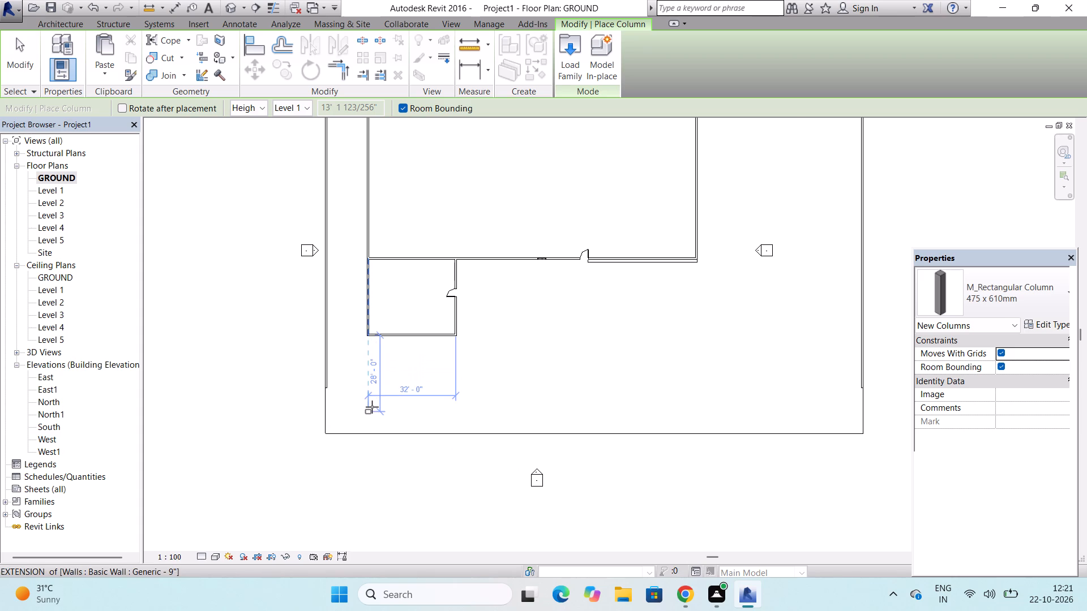
left_click(372, 407)
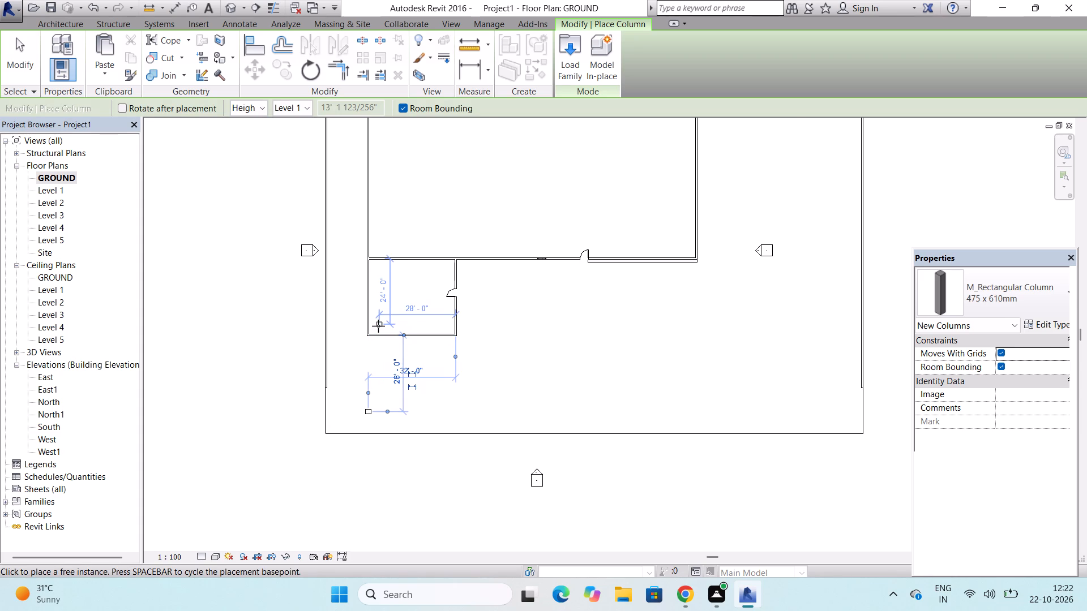
key("Escape")
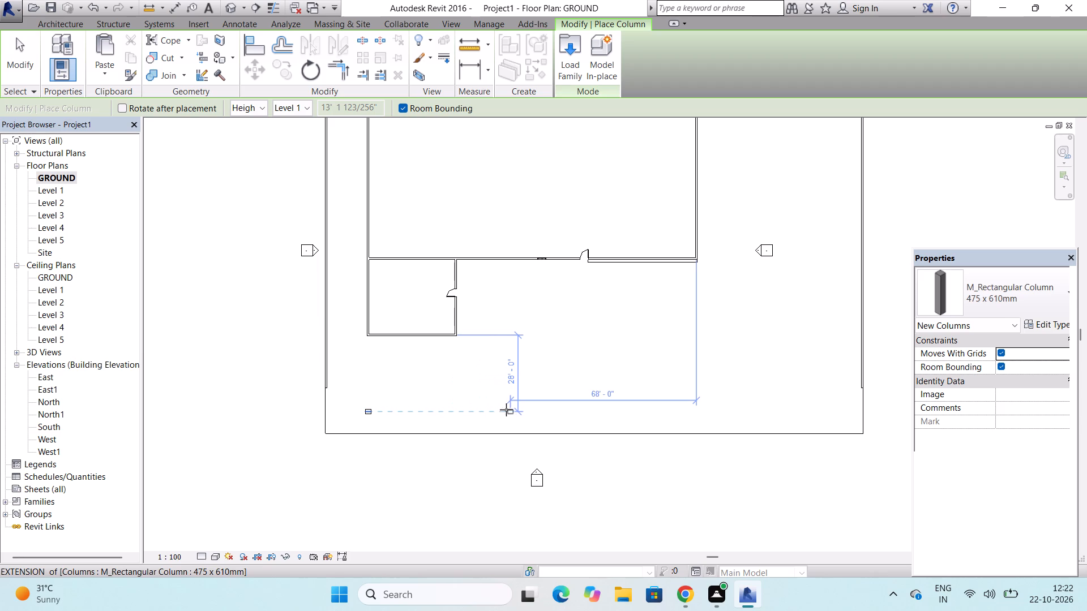
left_click(516, 410)
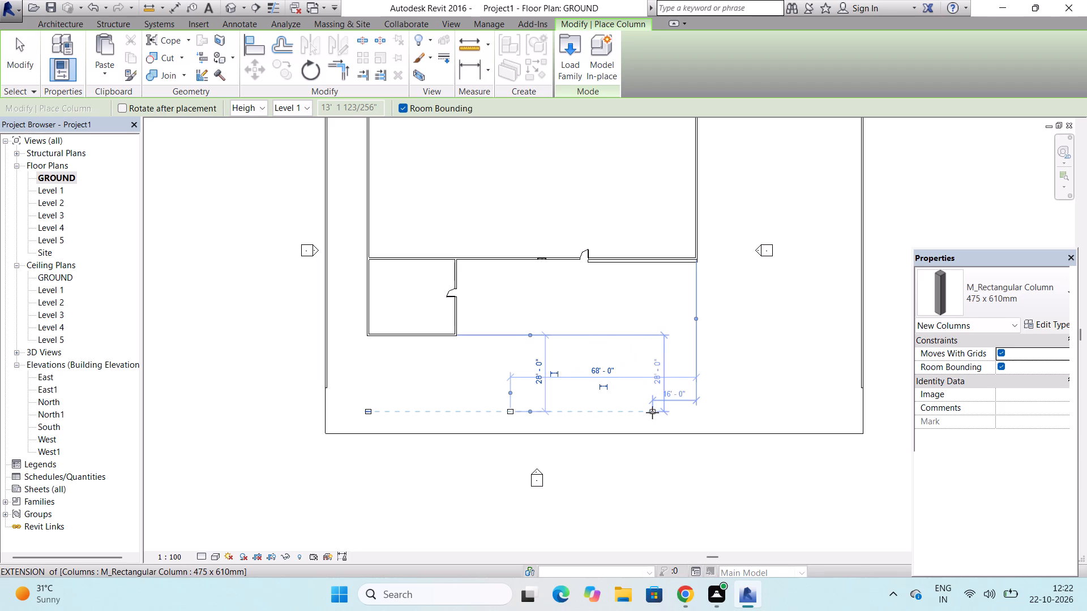
left_click(690, 403)
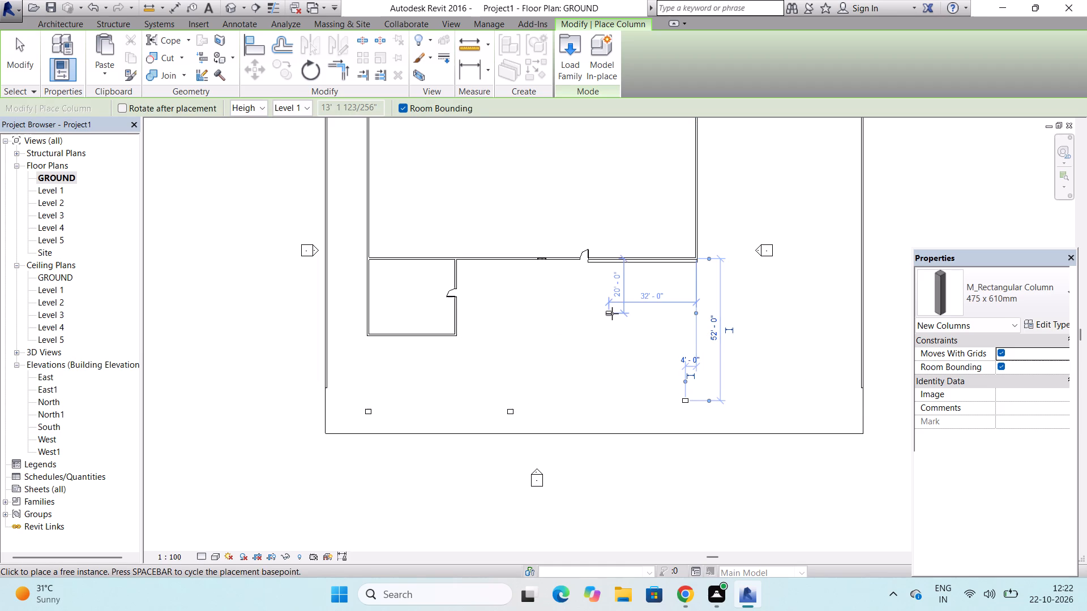
key("Escape")
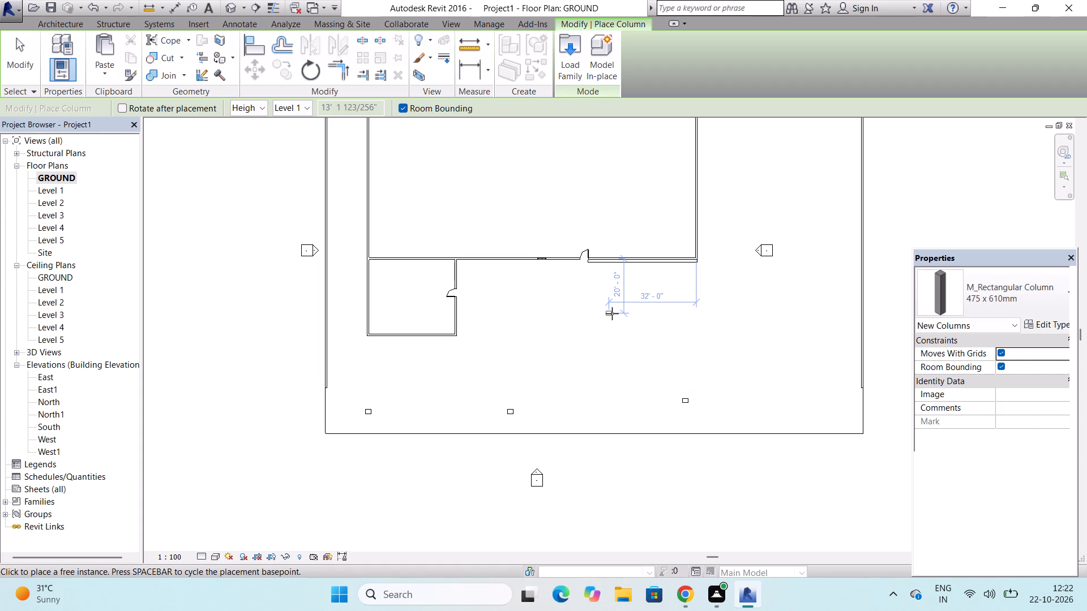
key("Escape")
key("Escape")
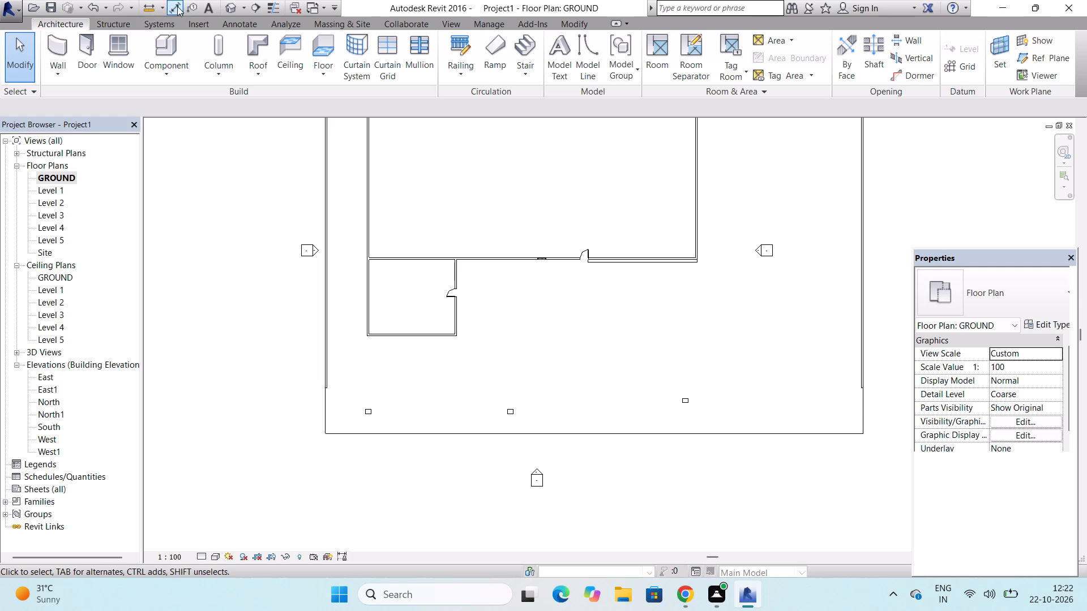
Examine in the 3D view how the new front columns sit relative to the Level 1 floor's front edge.
left_click(233, 8)
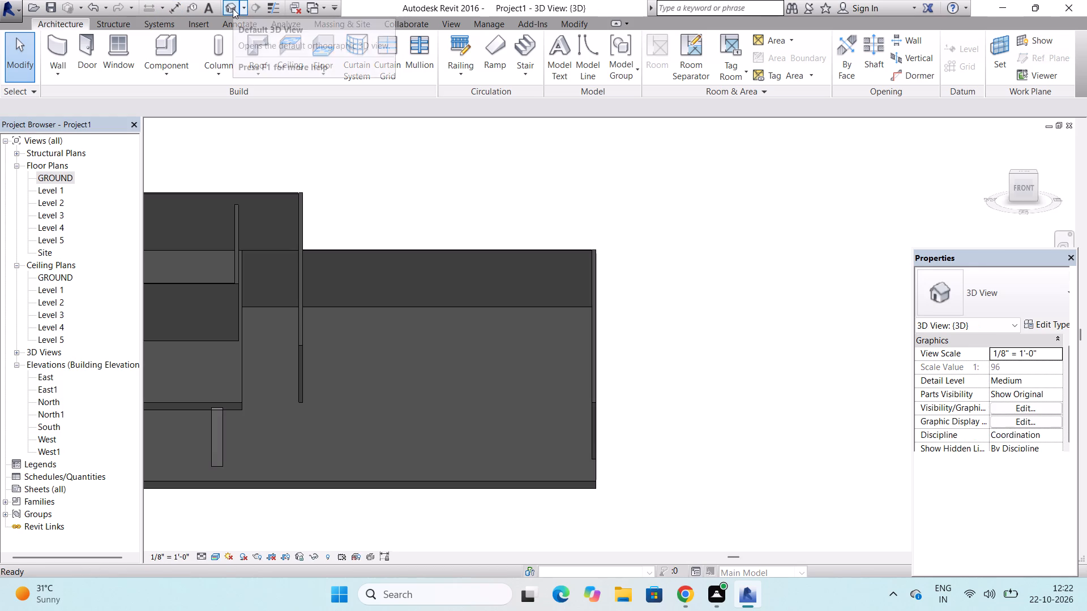
scroll(396, 126, "down", 3)
scroll(403, 228, "down", 4)
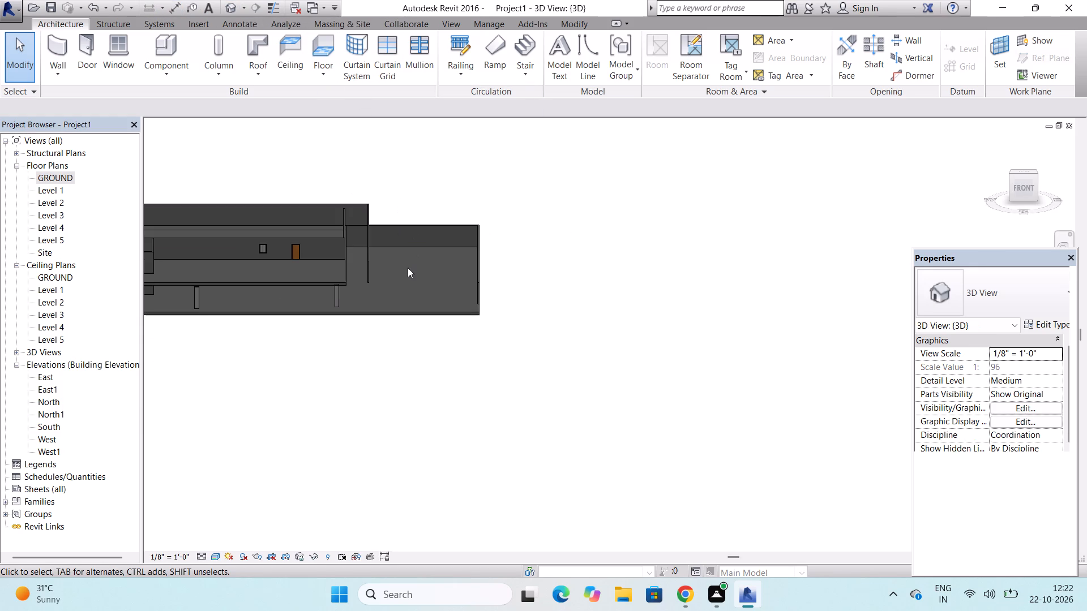
scroll(408, 268, "down", 2)
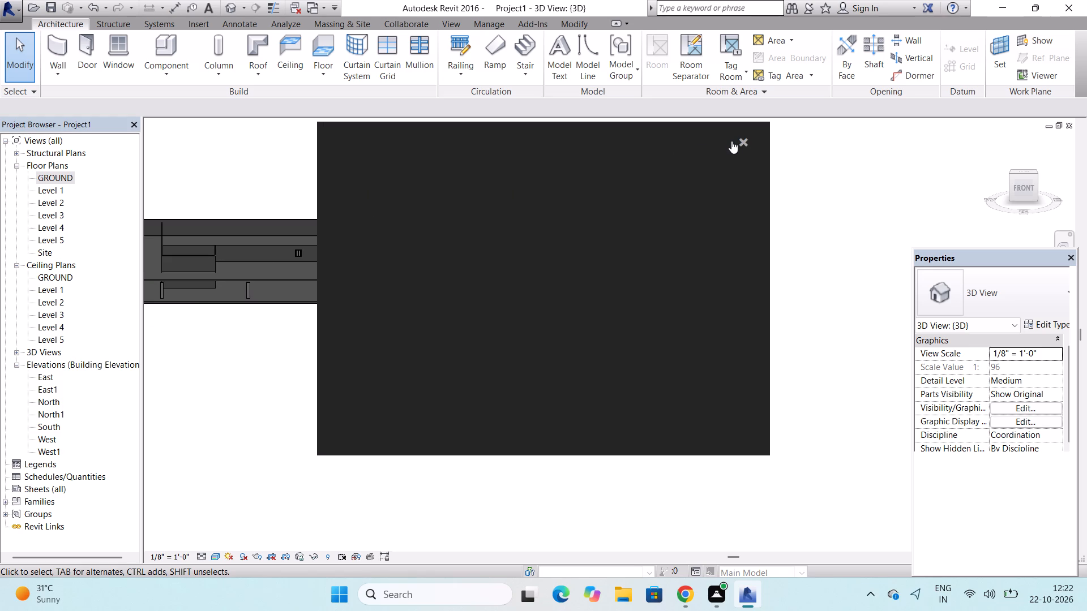
left_click(747, 142)
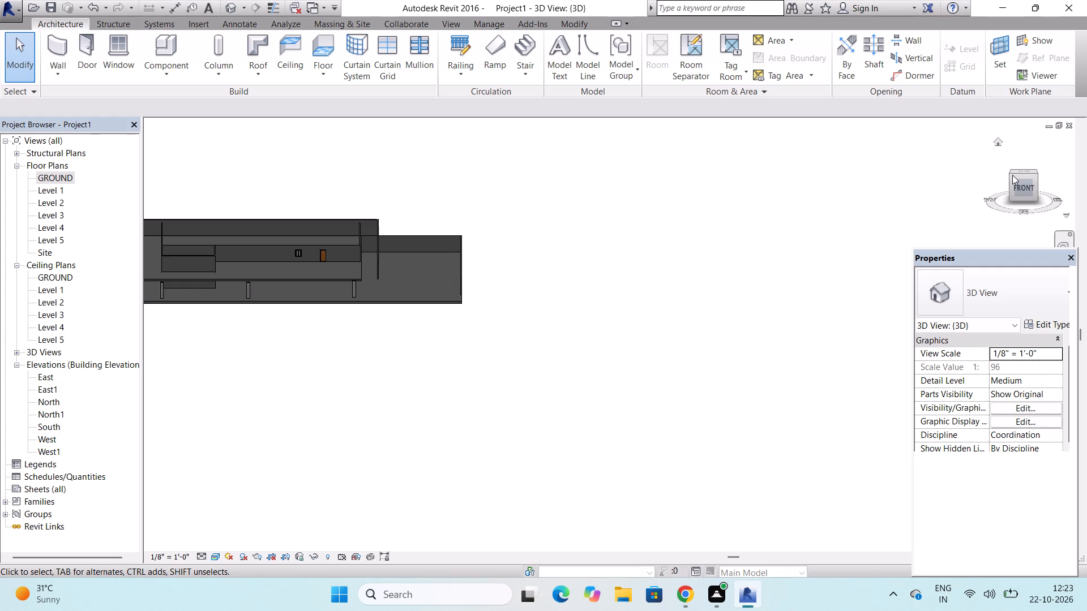
left_click_drag(1011, 176, 1025, 148)
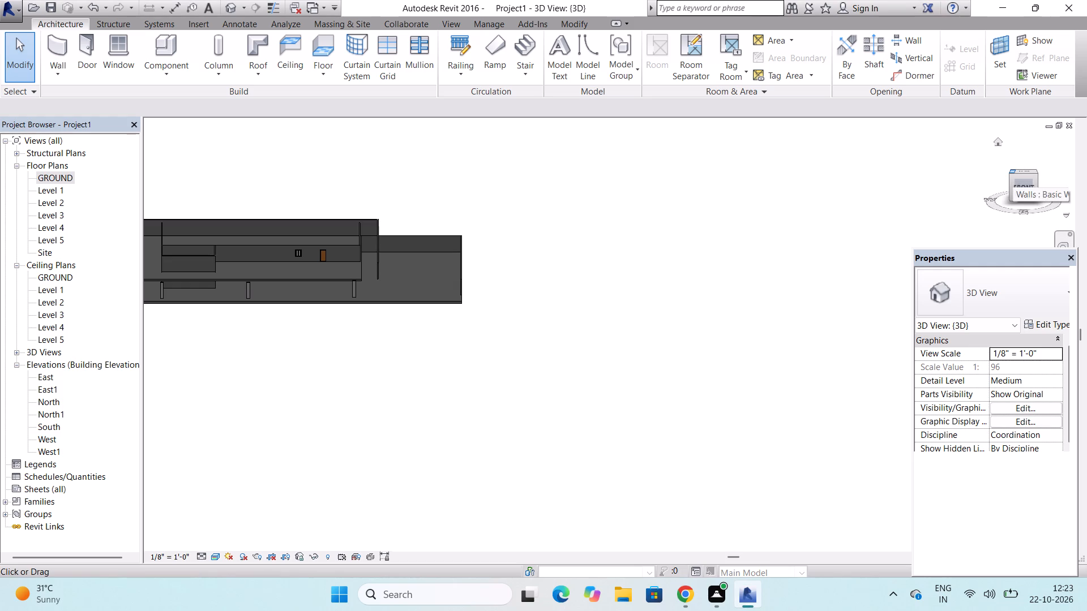
left_click_drag(1012, 175, 1027, 180)
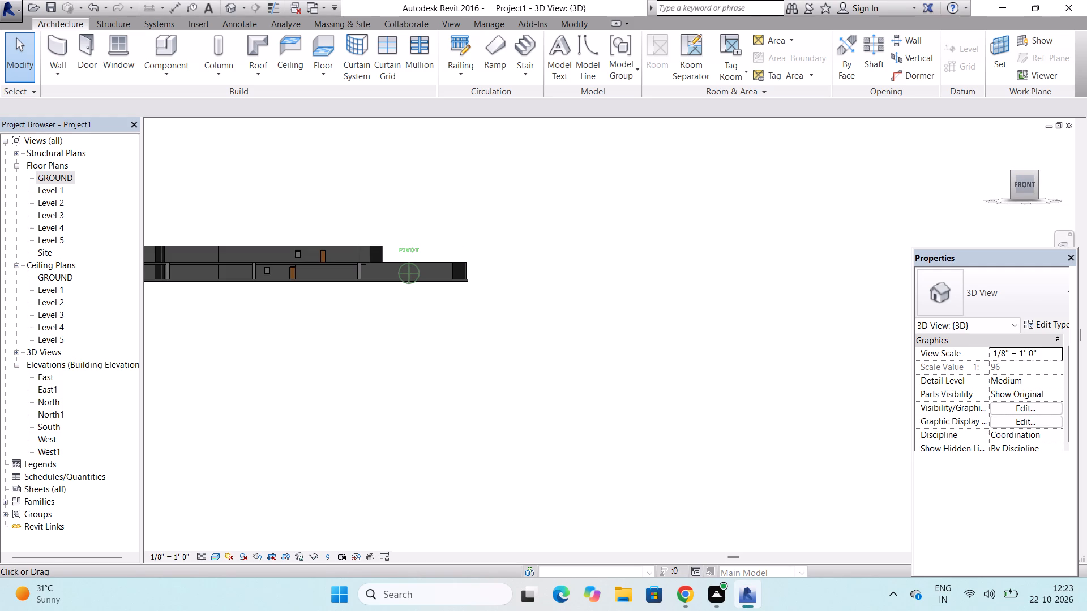
left_click_drag(1027, 180, 960, 224)
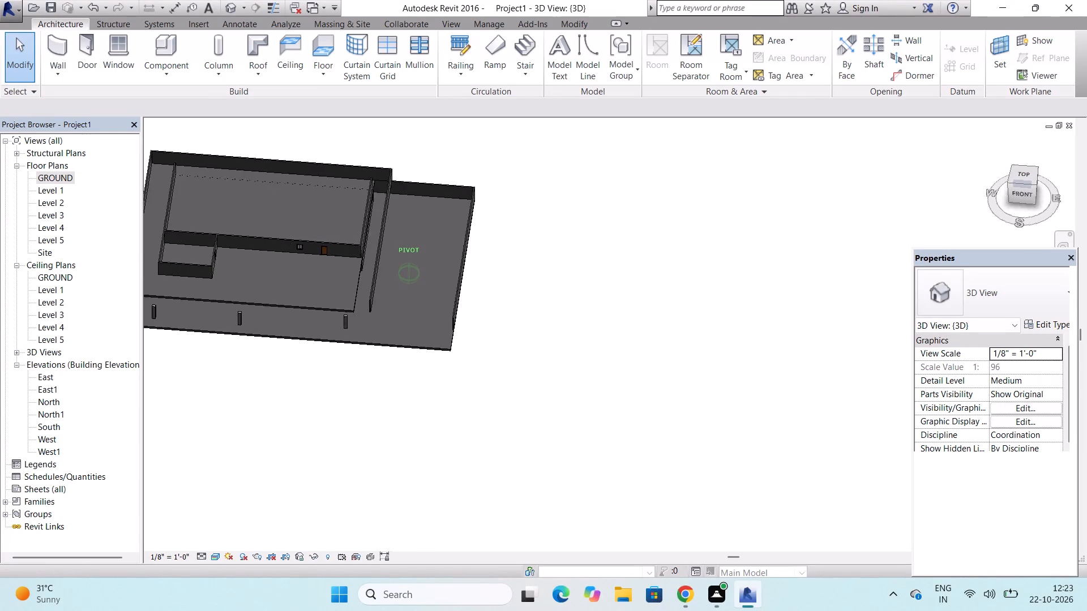
left_click_drag(960, 224, 837, 204)
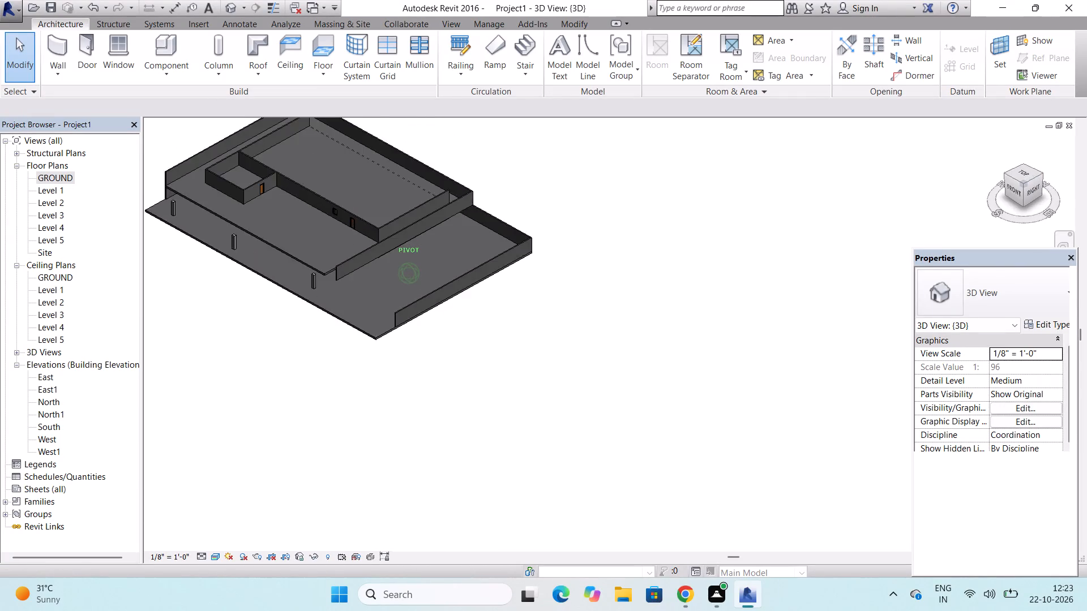
left_click_drag(837, 204, 867, 187)
scroll(284, 256, "up", 4)
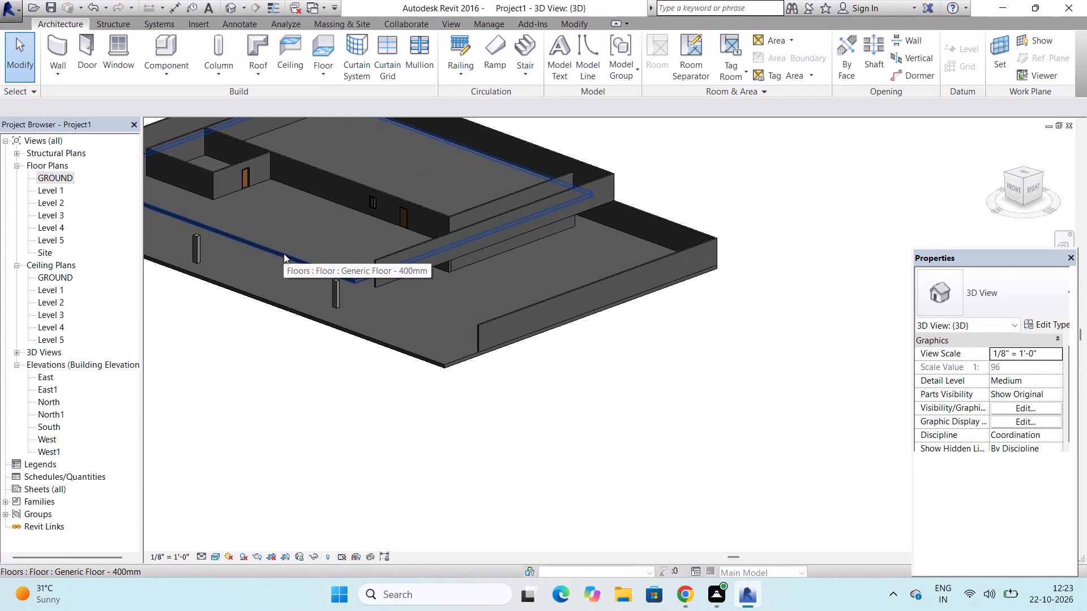
scroll(284, 253, "up", 2)
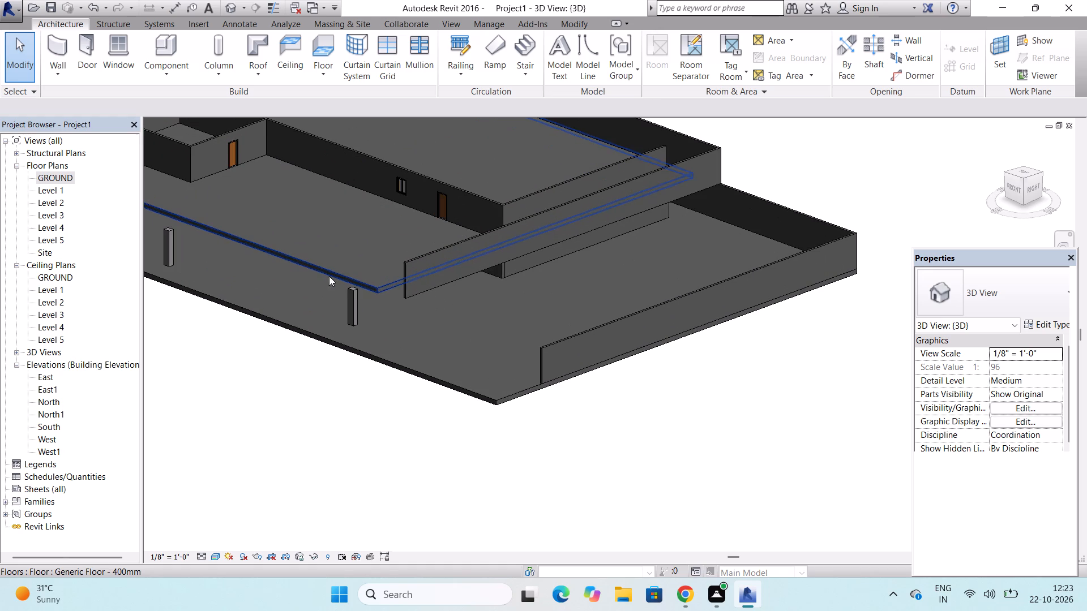
Select all three front columns and, in the GROUND plan, move them together 10'-0" toward the building, and check them in the 3D view.
left_click(355, 298)
scroll(379, 298, "down", 7)
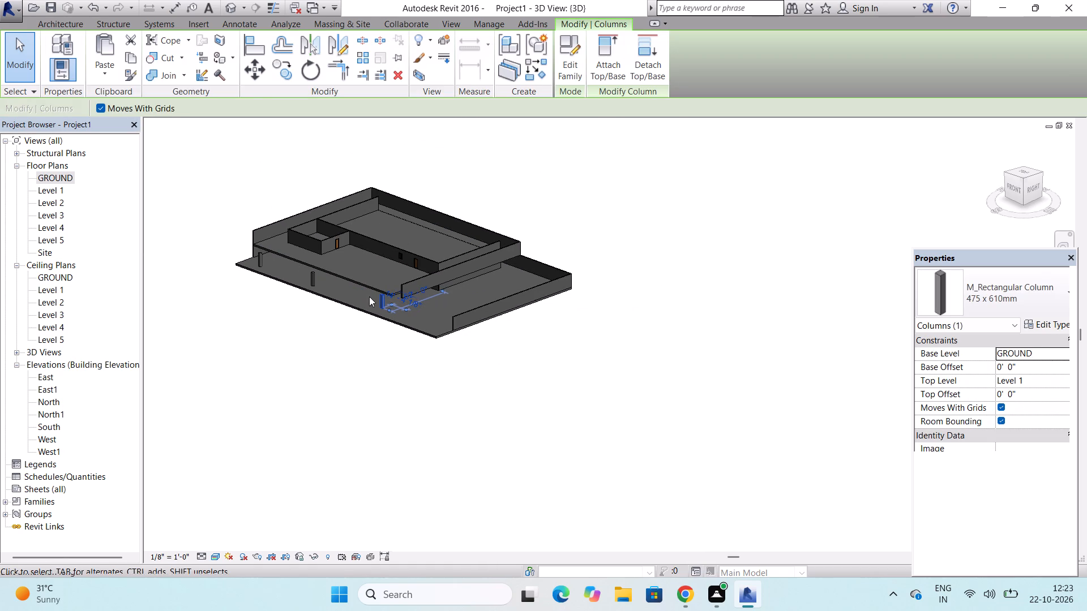
left_click(313, 276)
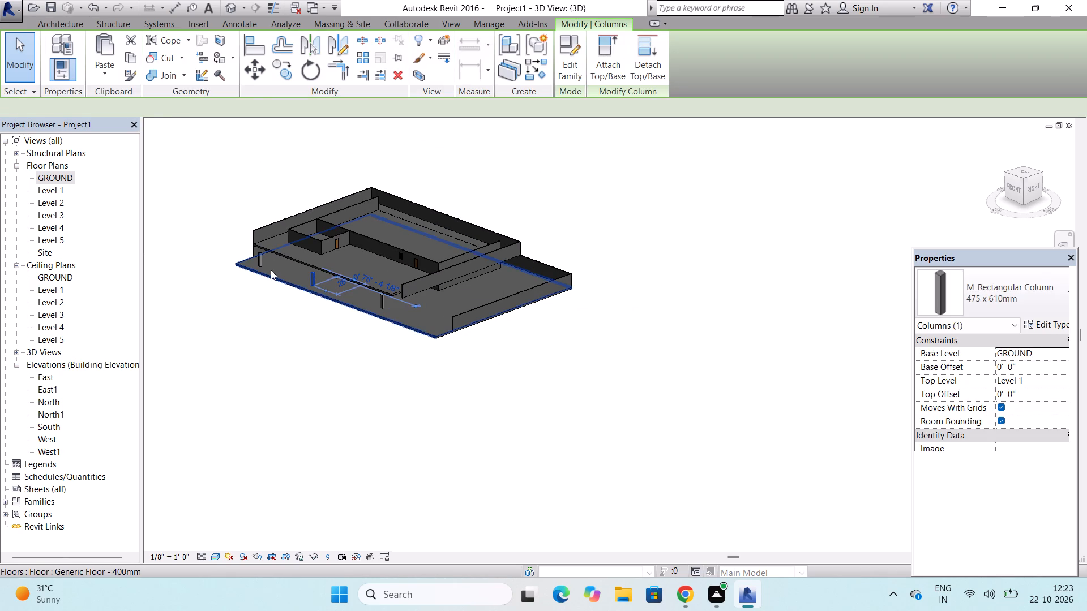
left_click(259, 258)
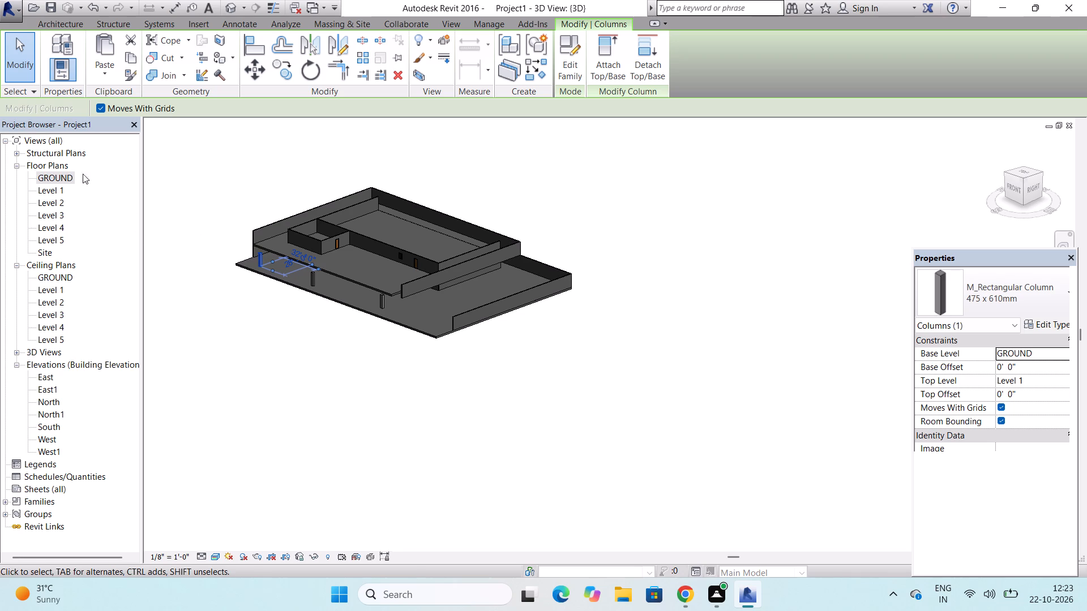
double_click(58, 174)
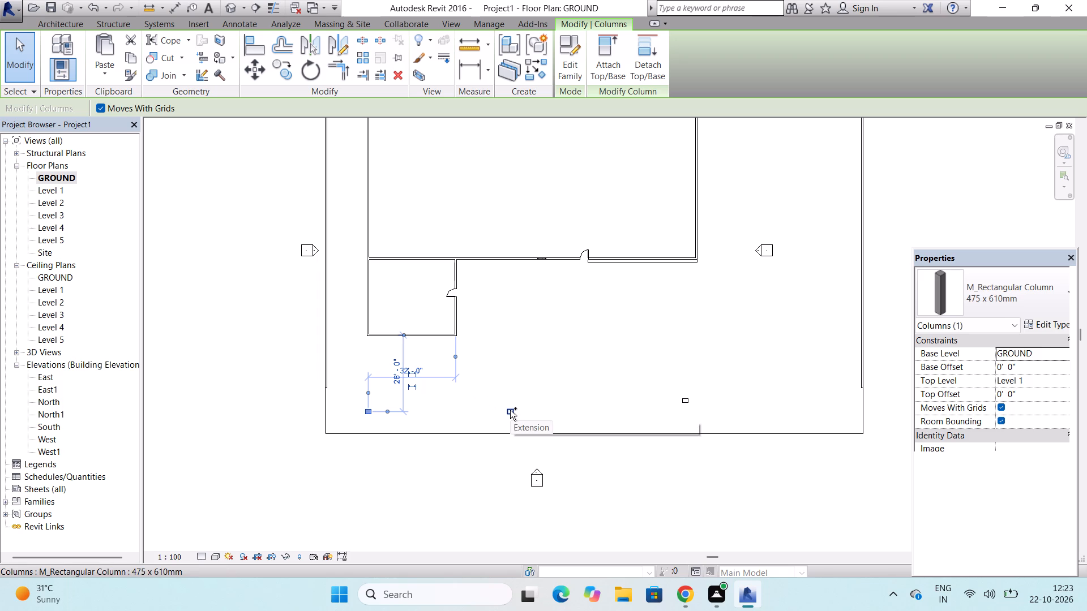
left_click(510, 410, "ctrl")
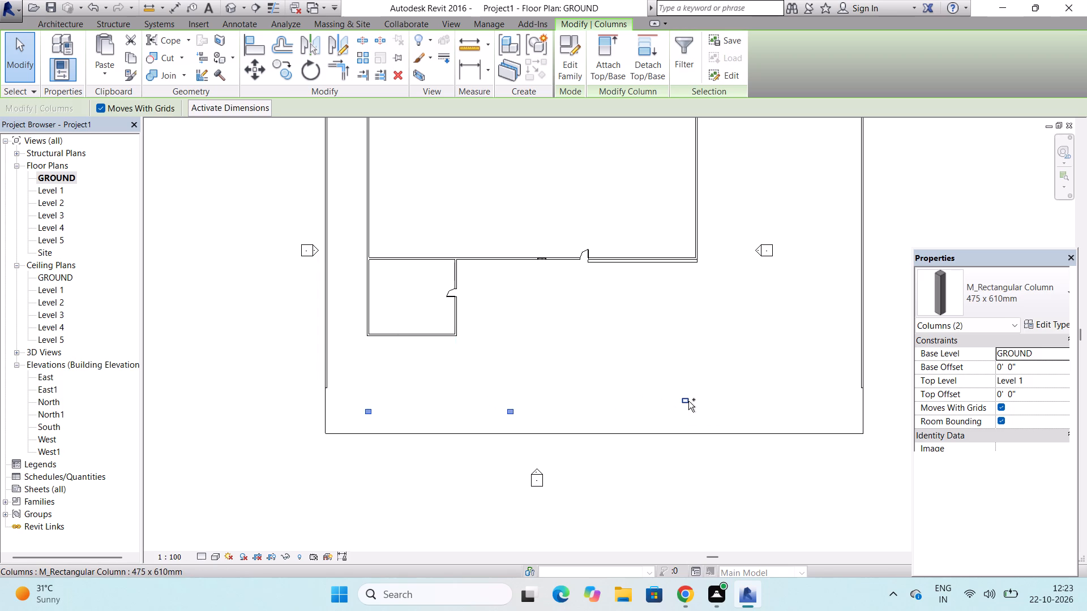
left_click(686, 399, "ctrl")
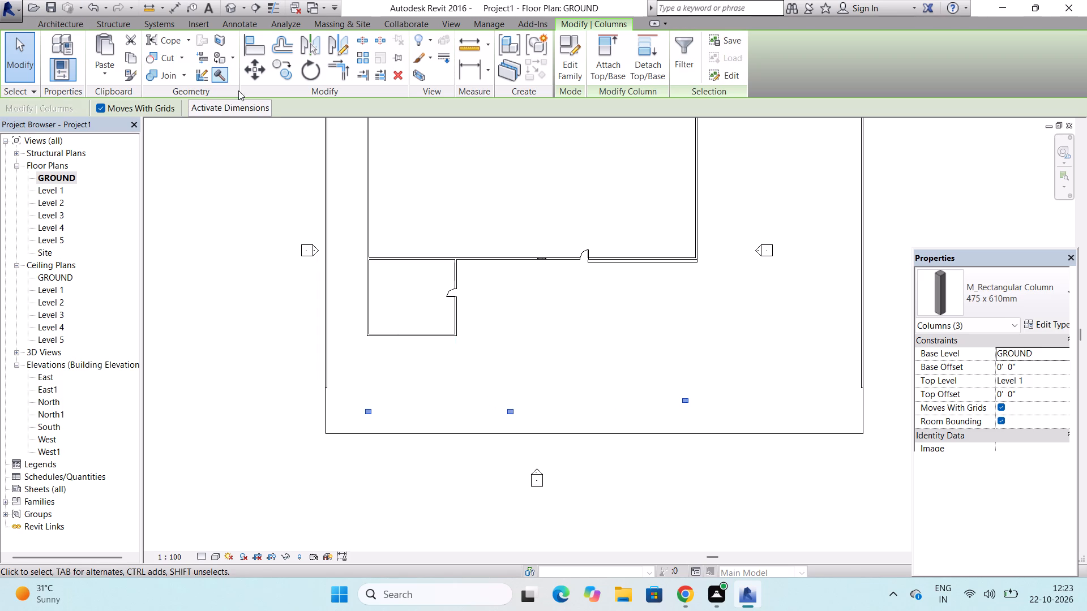
left_click(261, 67)
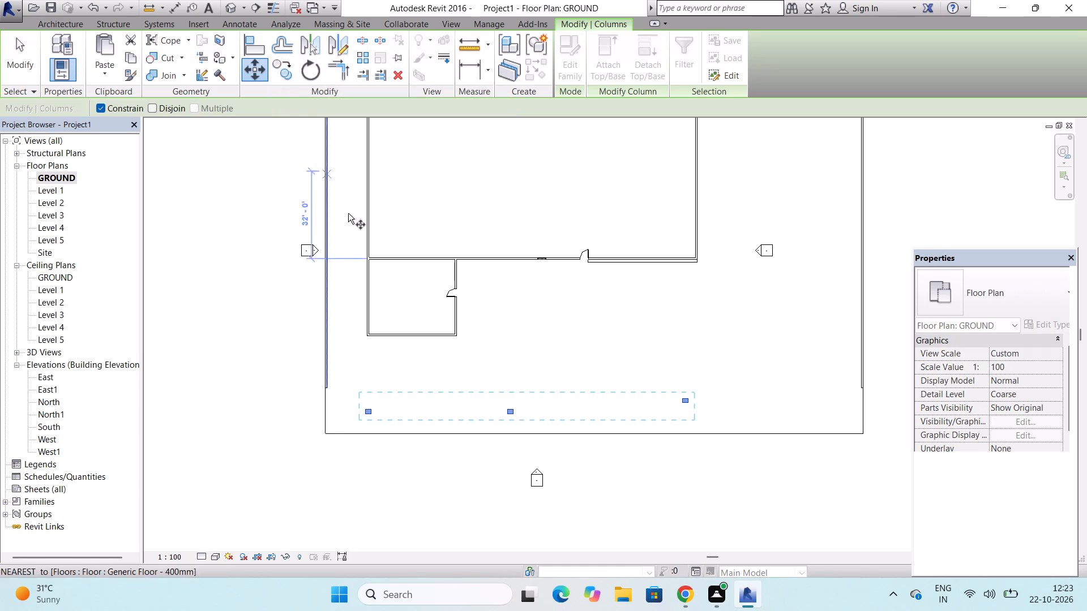
scroll(525, 384, "up", 3)
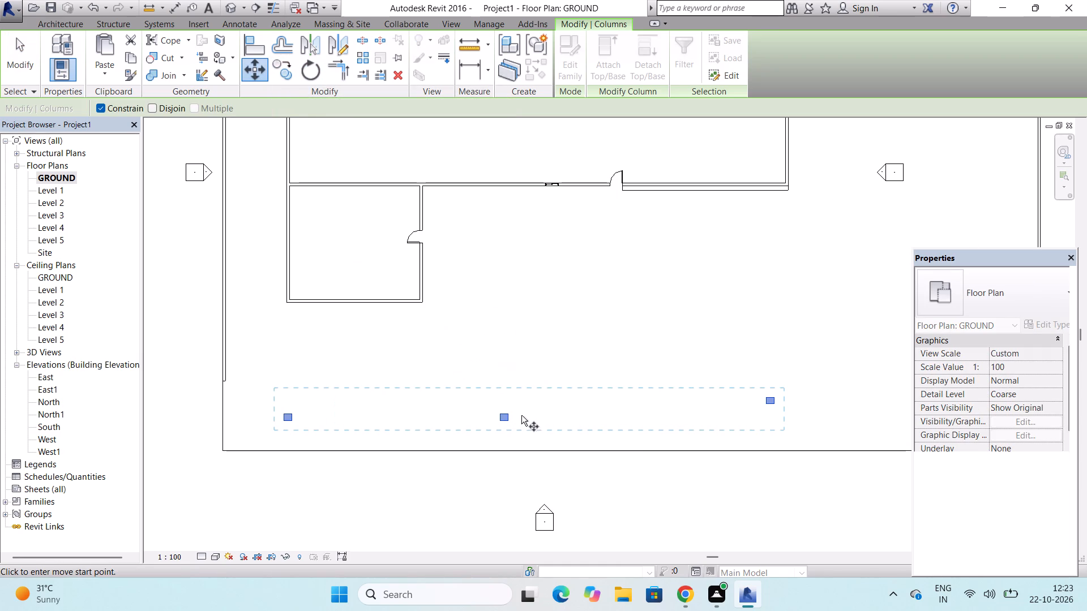
scroll(505, 416, "up", 3)
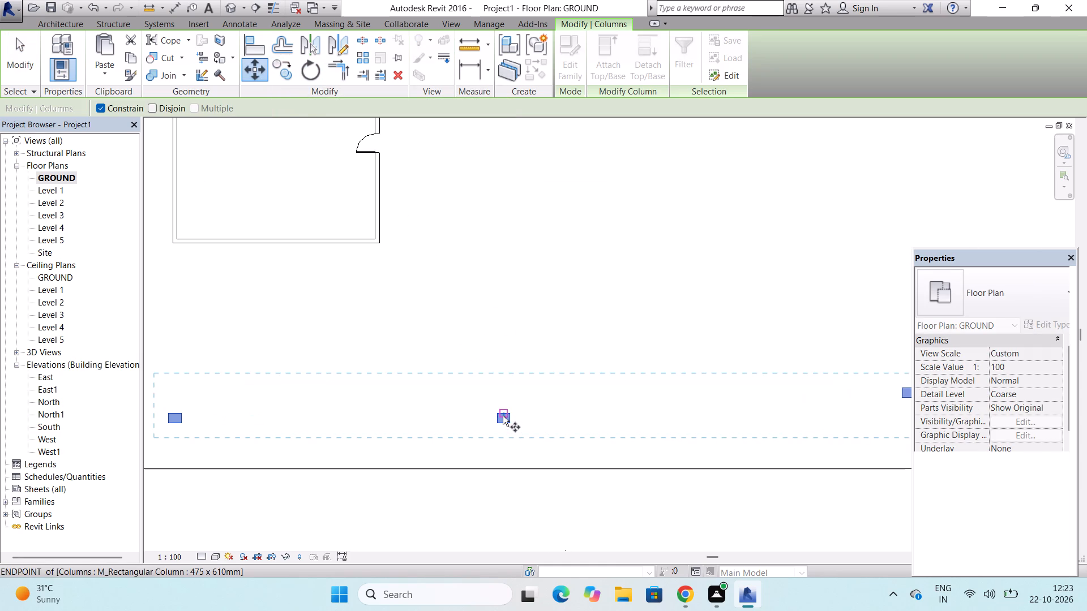
left_click_drag(503, 418, 504, 414)
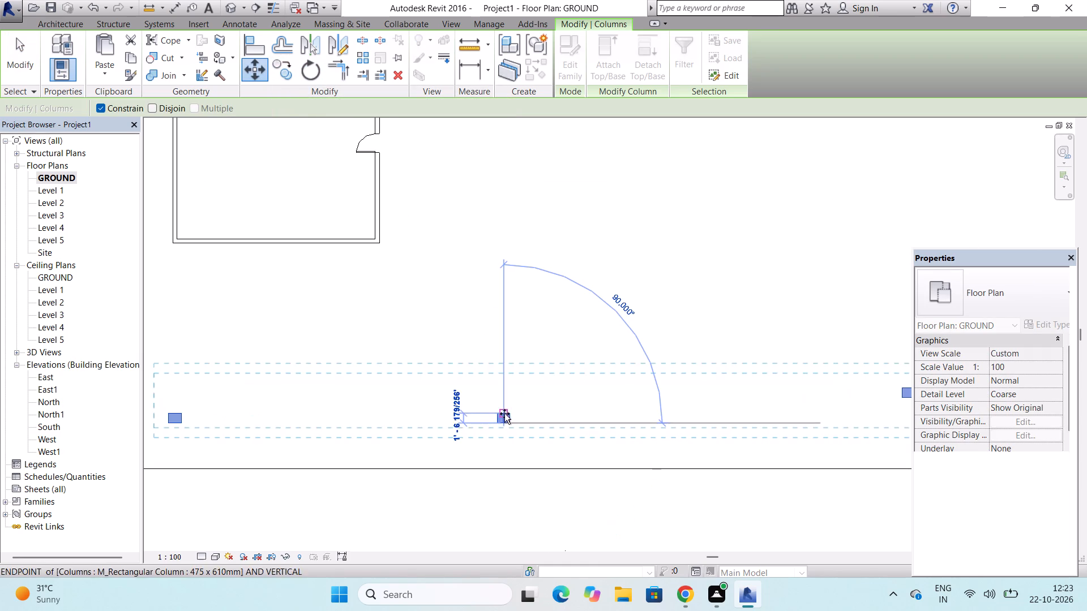
left_click_drag(504, 414, 508, 360)
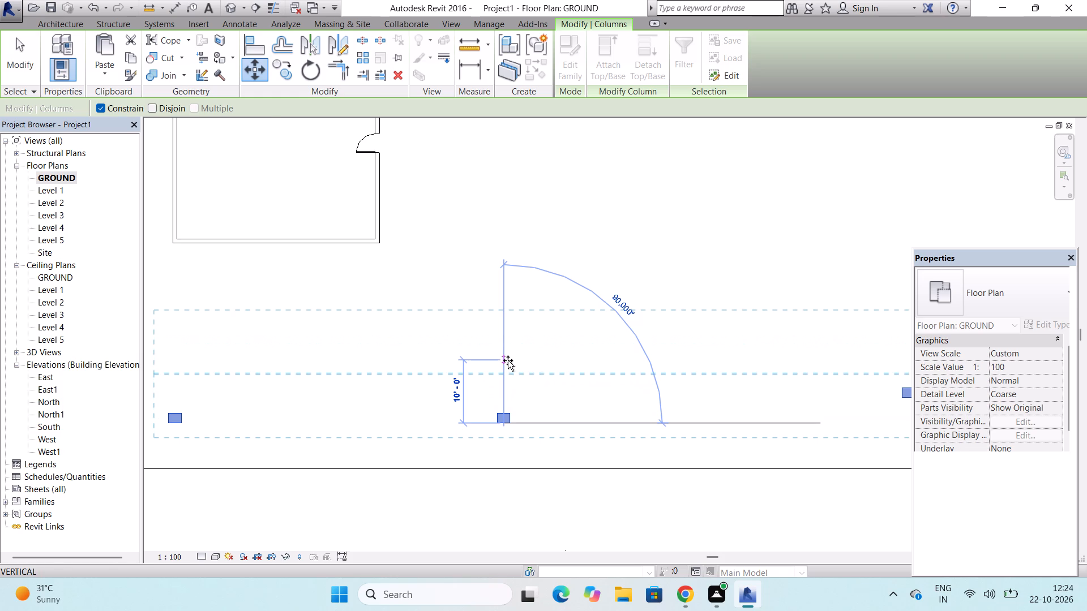
left_click(508, 360)
scroll(501, 380, "down", 3)
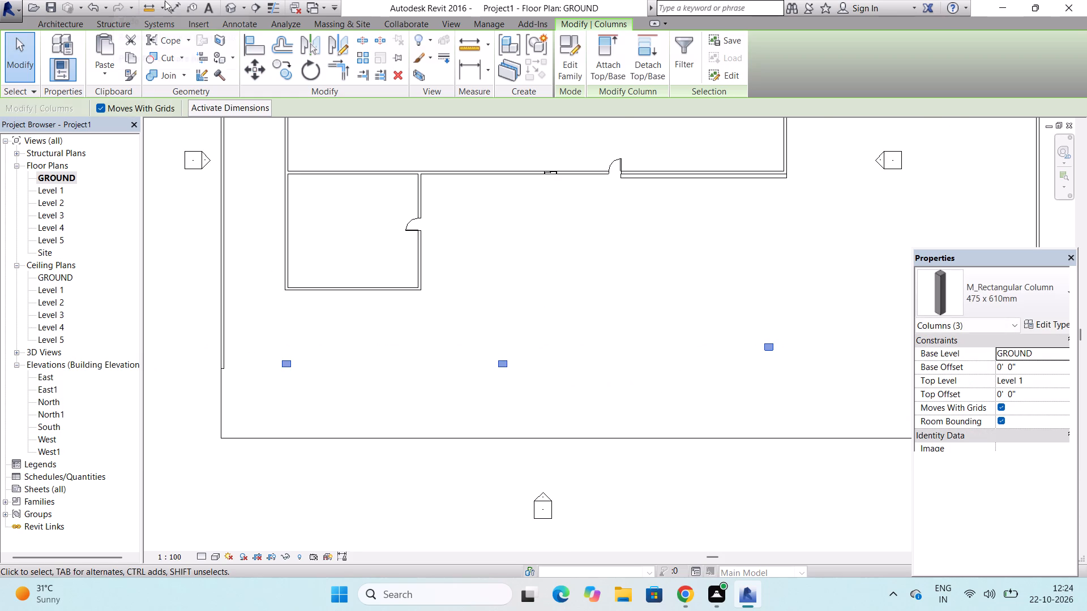
left_click(234, 8)
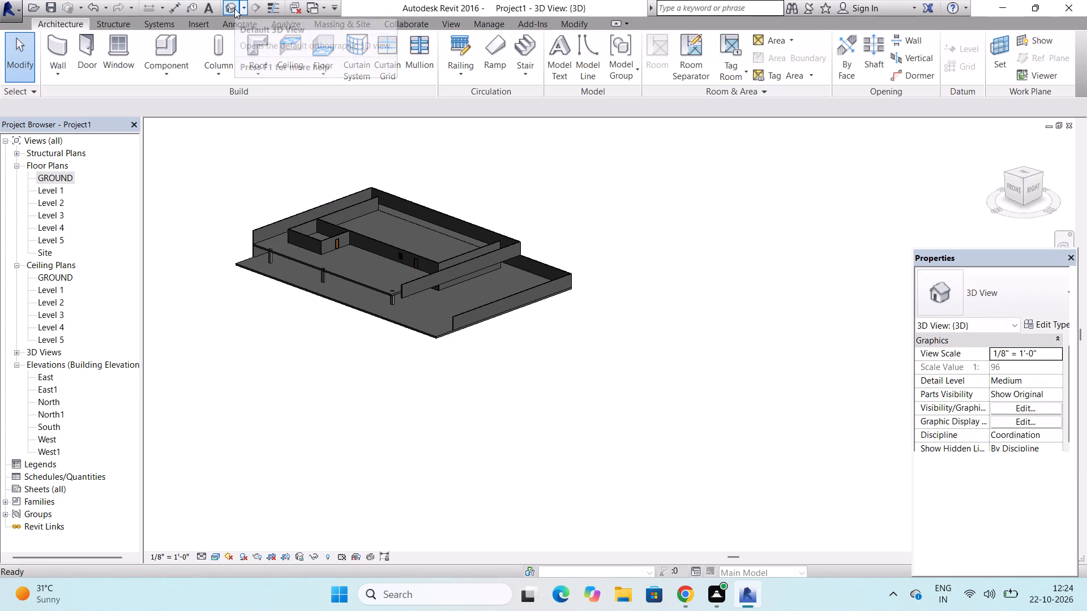
scroll(296, 267, "up", 8)
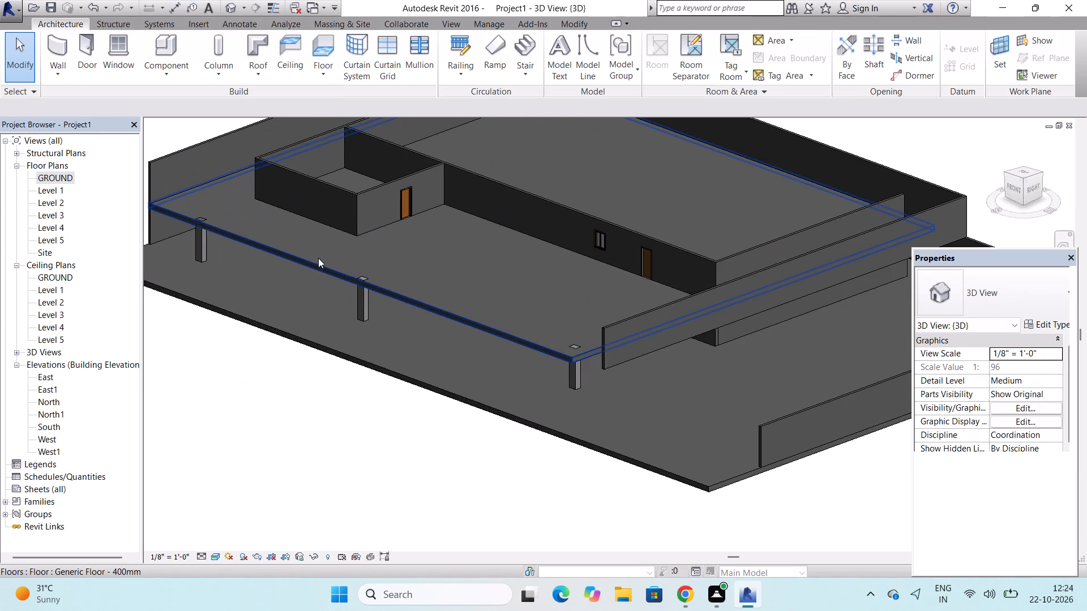
Copy the GROUND front column at the small front room's end of the row and paste it aligned to Level 1.
scroll(319, 271, "down", 3)
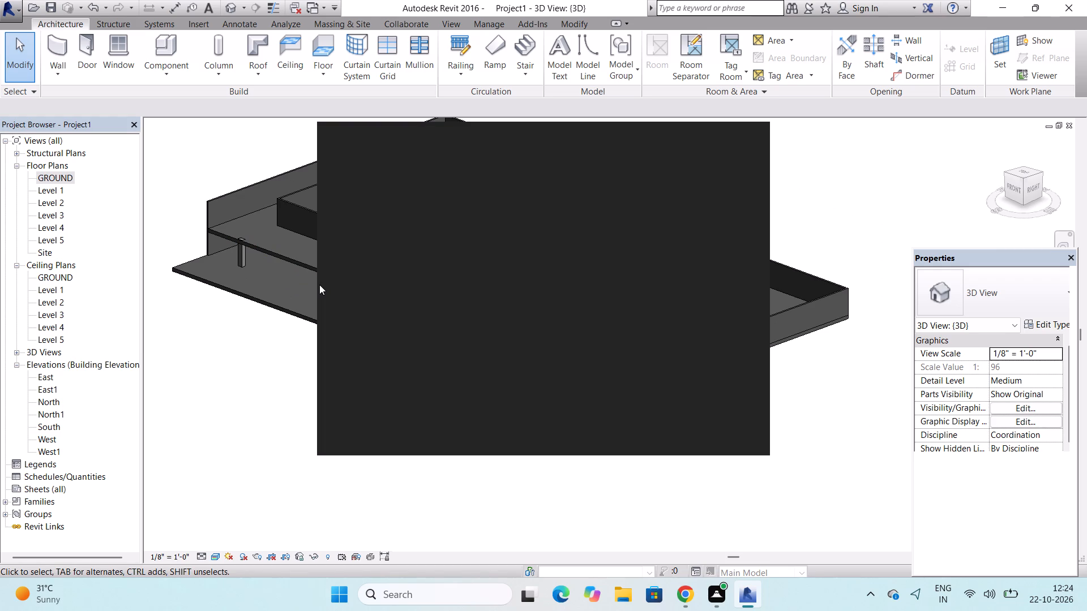
left_click(744, 136)
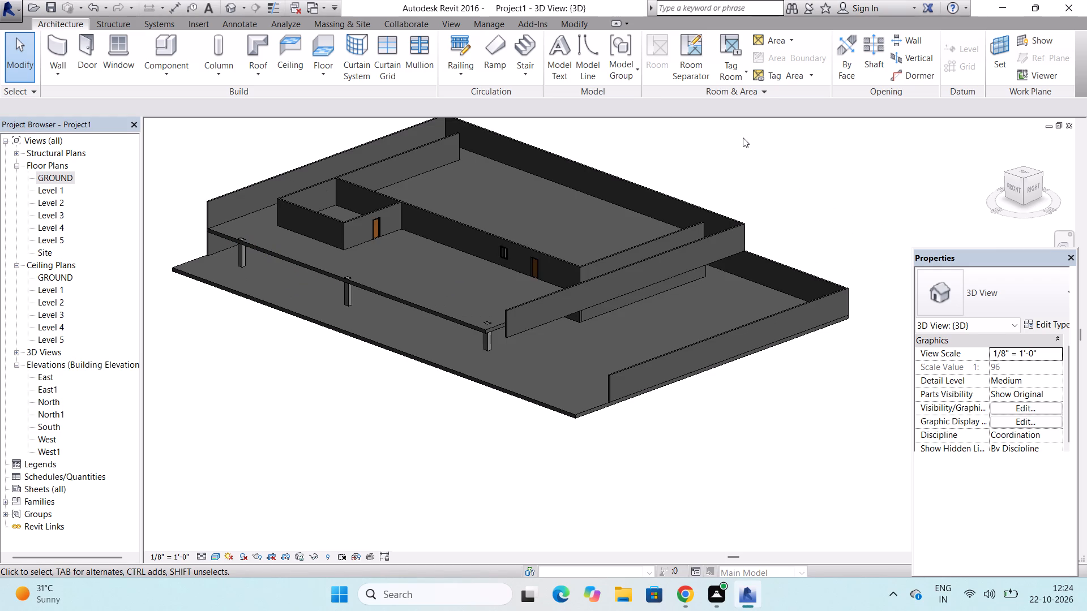
left_click(242, 251)
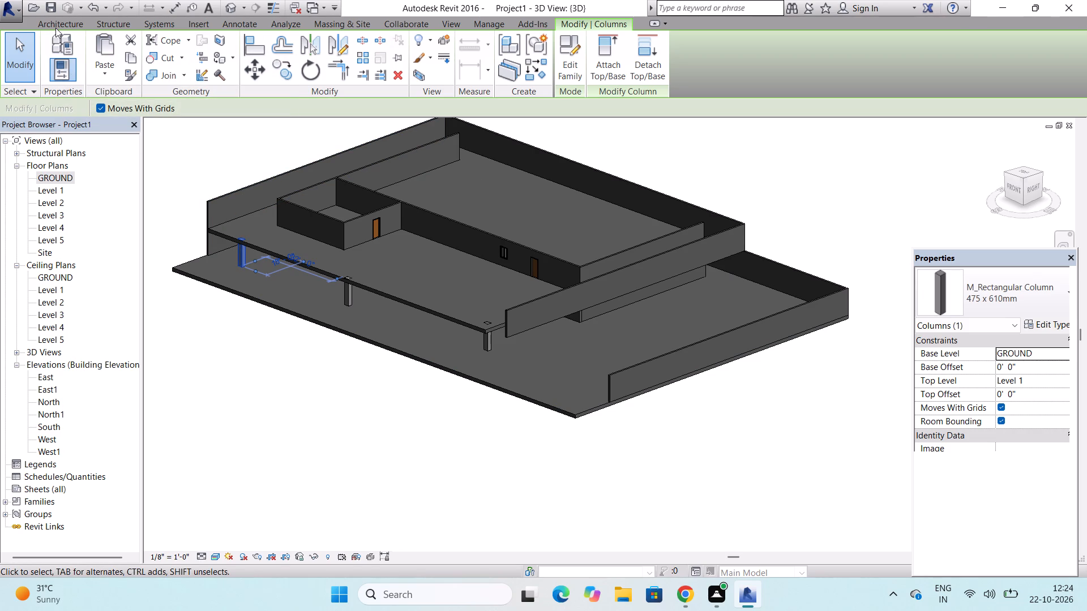
left_click(127, 50)
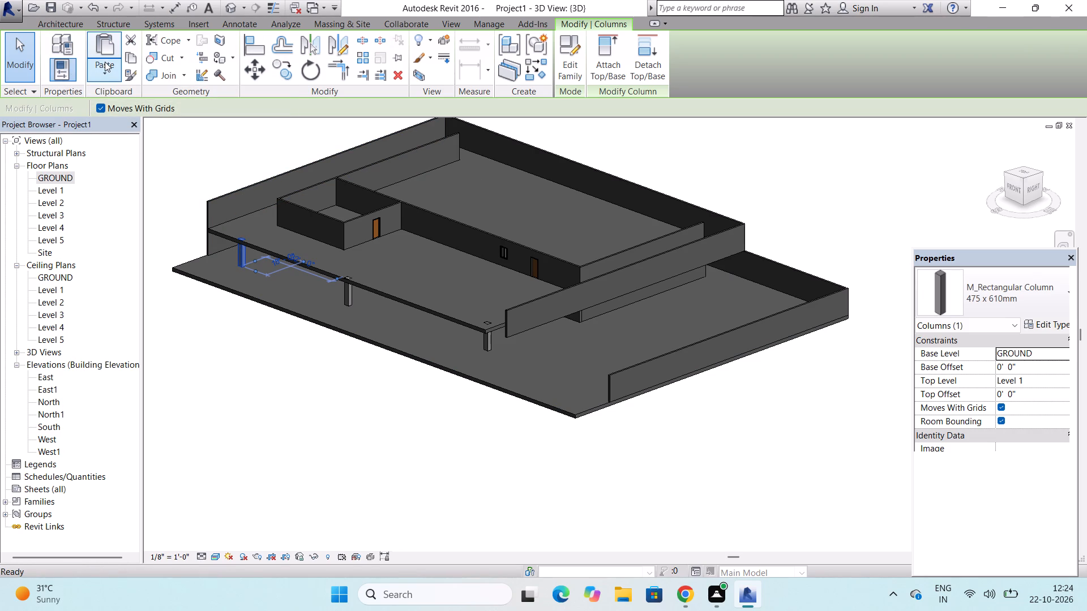
left_click(105, 62)
left_click(159, 126)
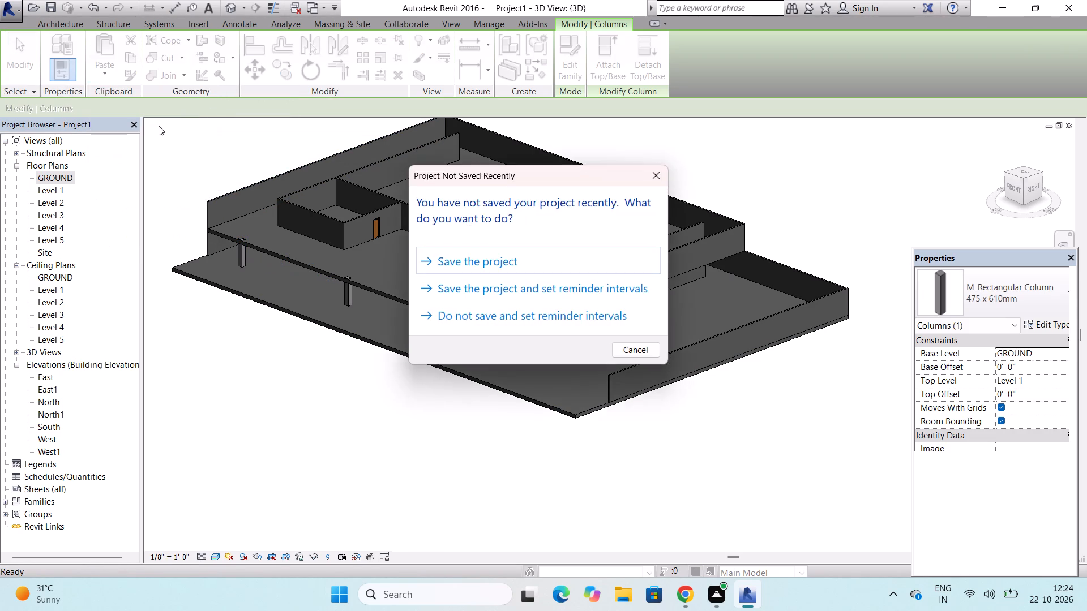
left_click(654, 177)
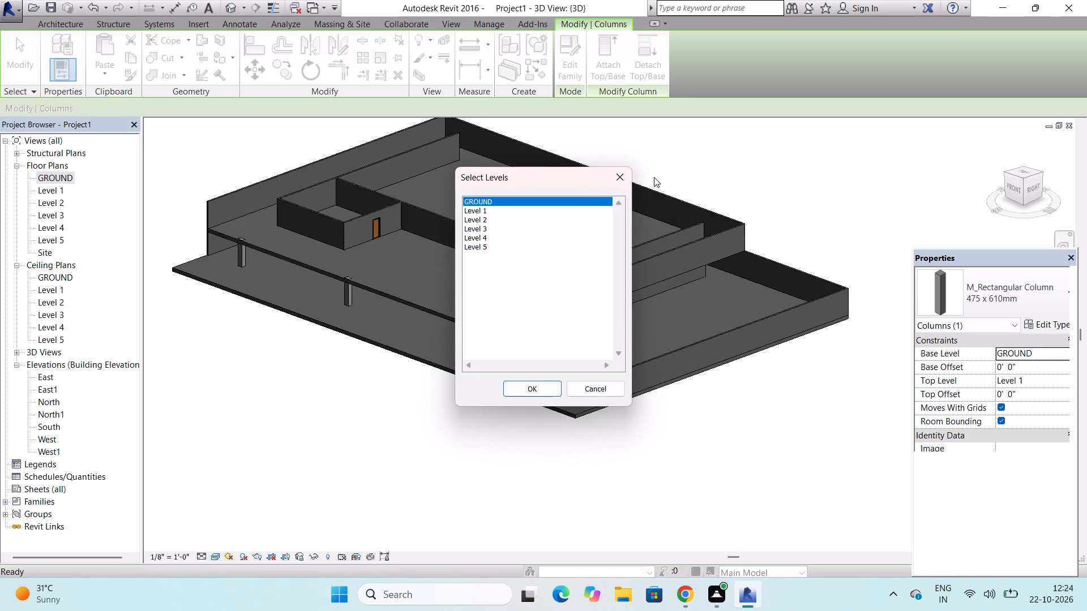
left_click(466, 208)
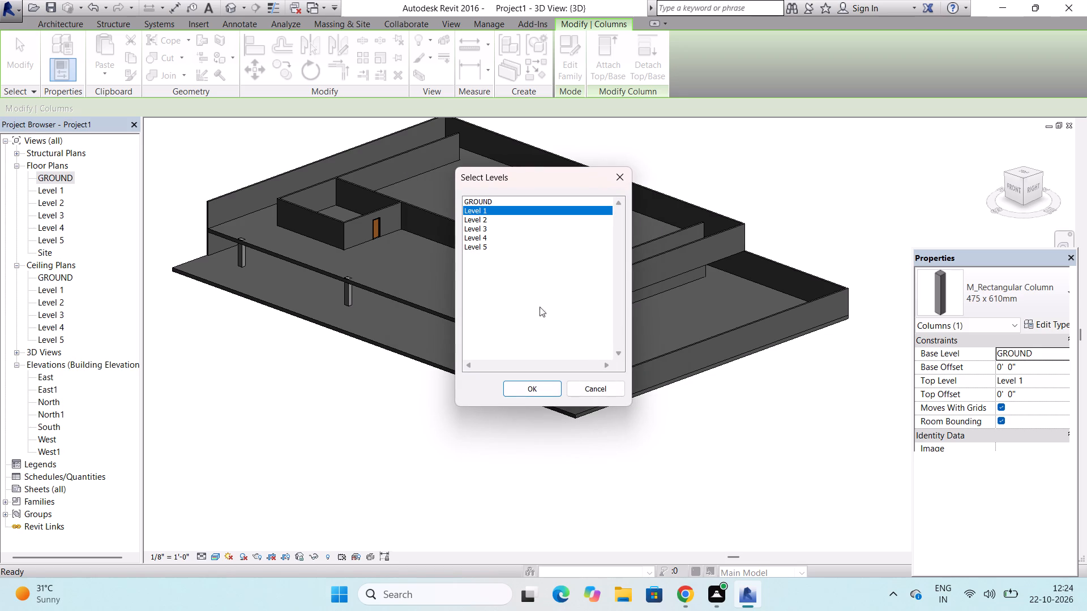
left_click(525, 393)
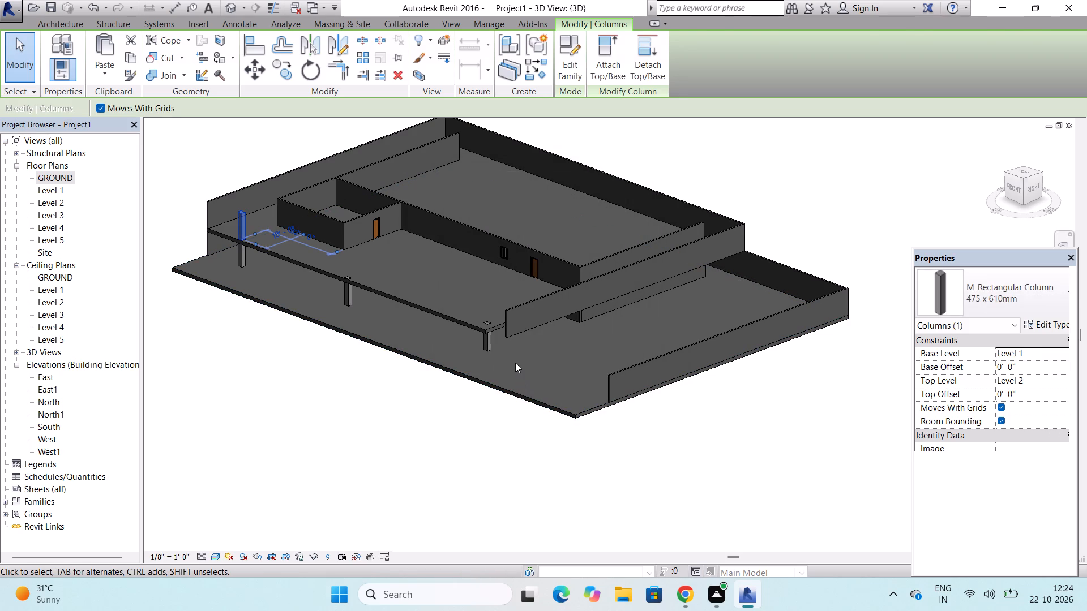
key("Escape")
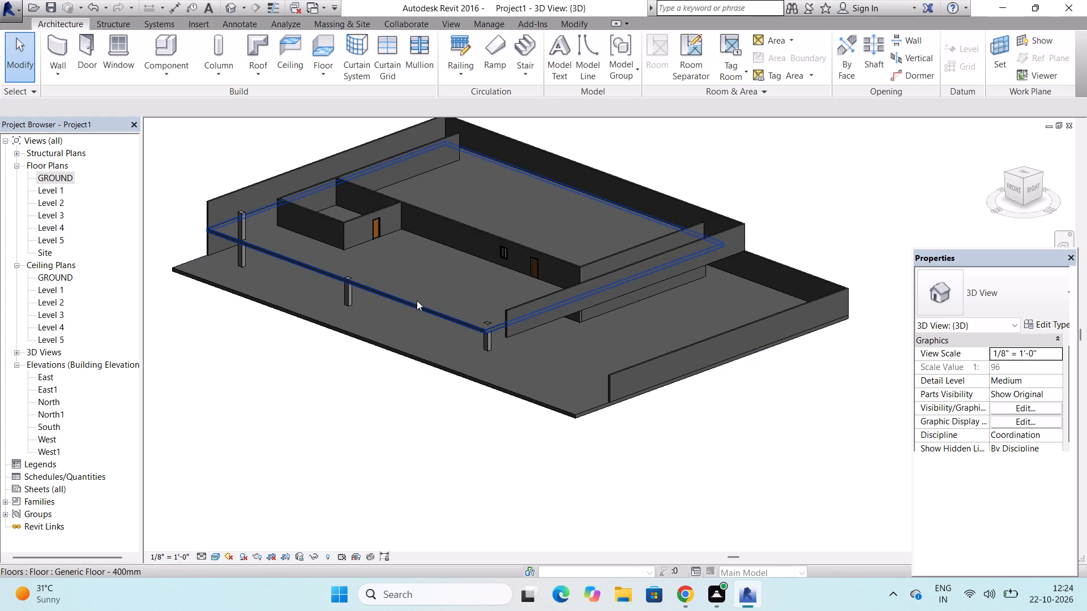
key("Escape")
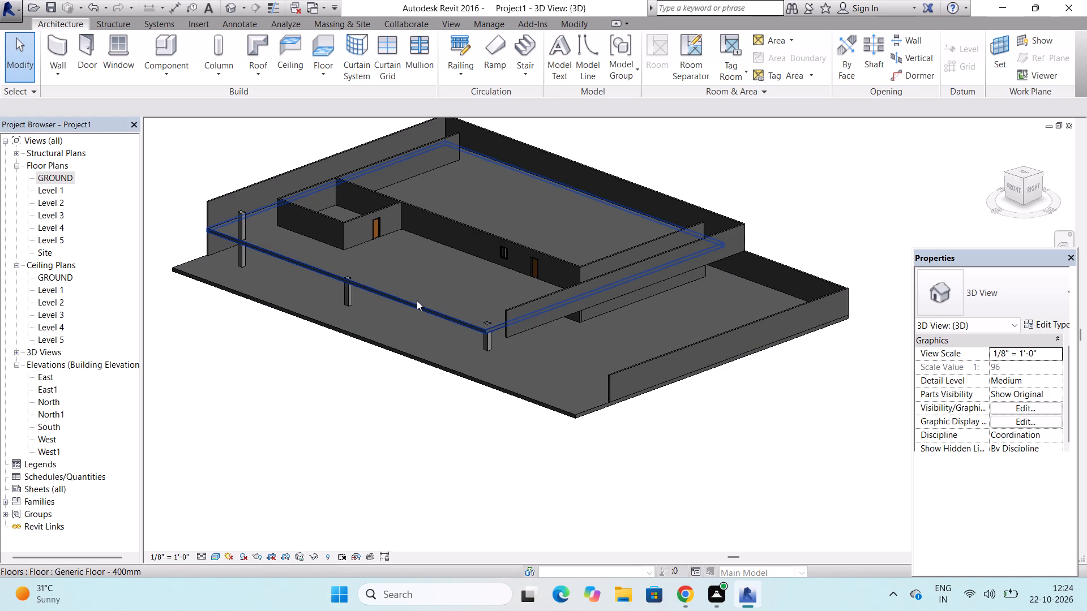
Pull the Level 1 floor's front boundary back to the main front wall, about 27'-8" behind the small room's front, and finish the sketch.
left_click(417, 303)
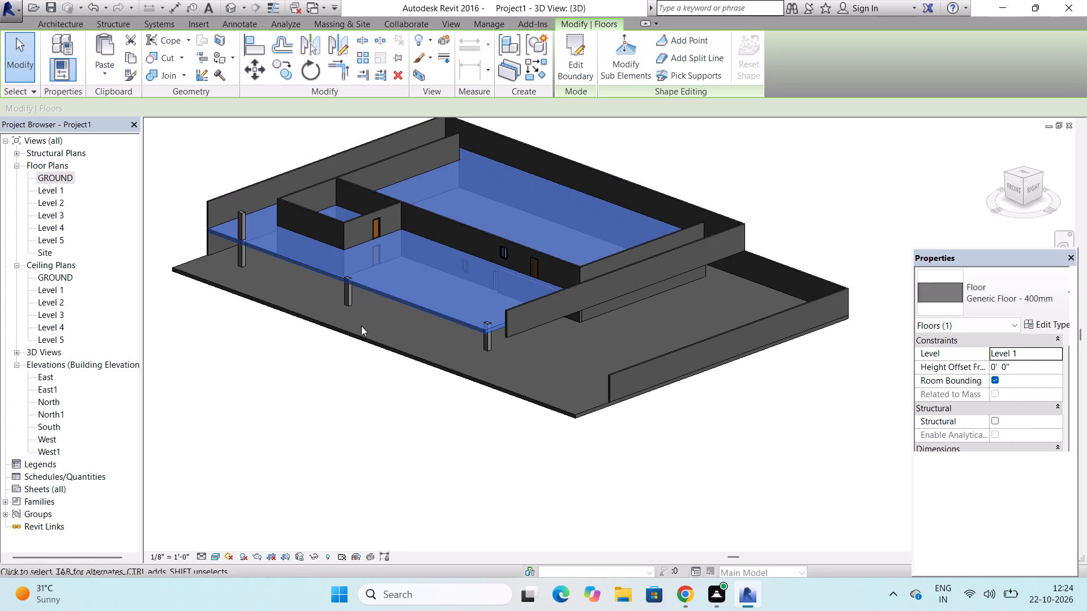
double_click(403, 295)
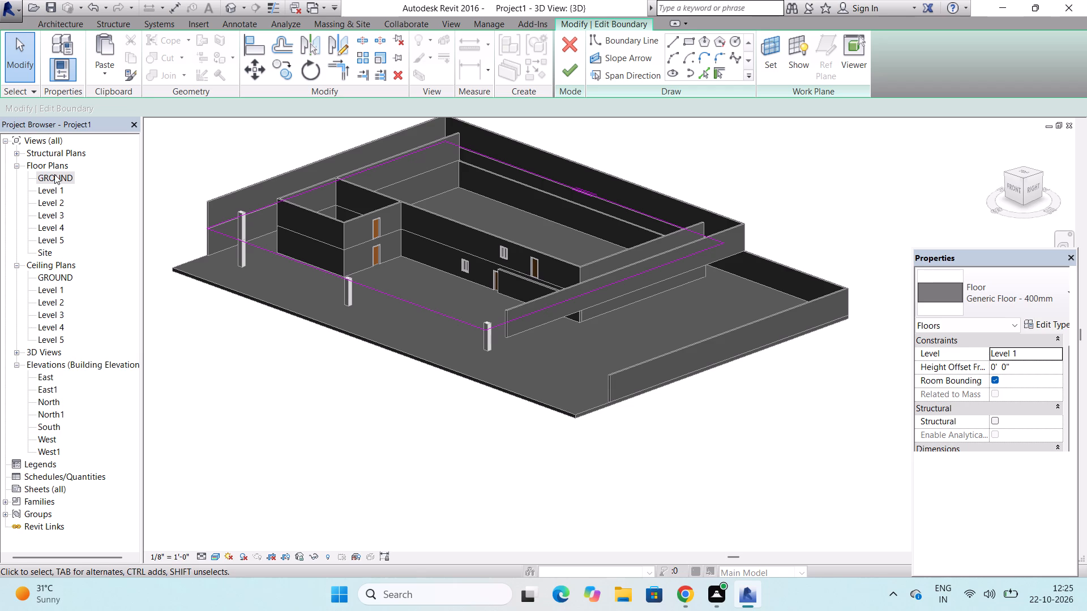
double_click(54, 174)
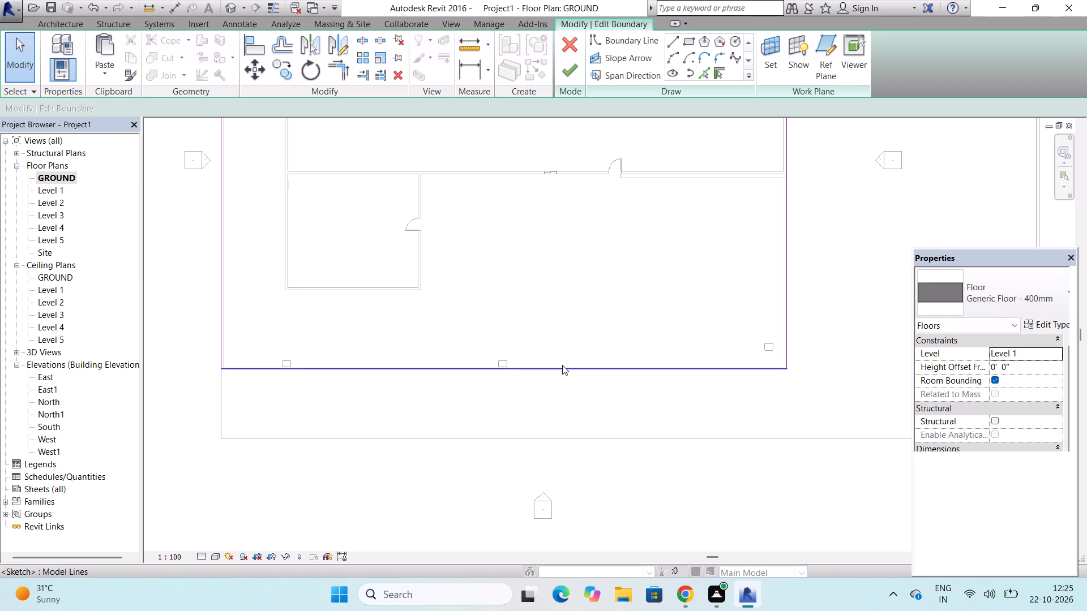
left_click_drag(562, 365, 585, 233)
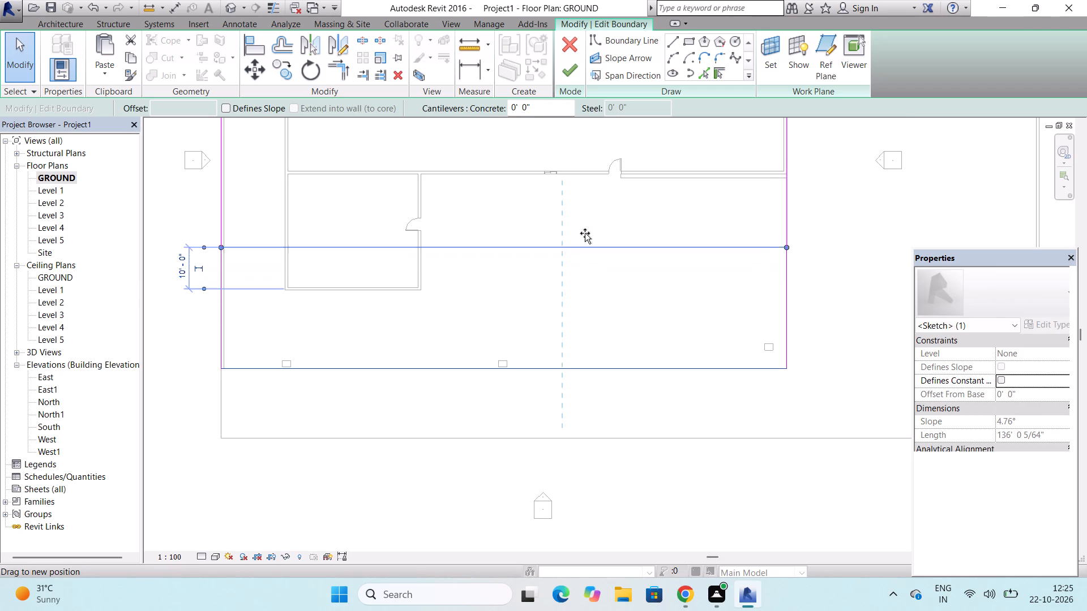
left_click_drag(585, 233, 585, 175)
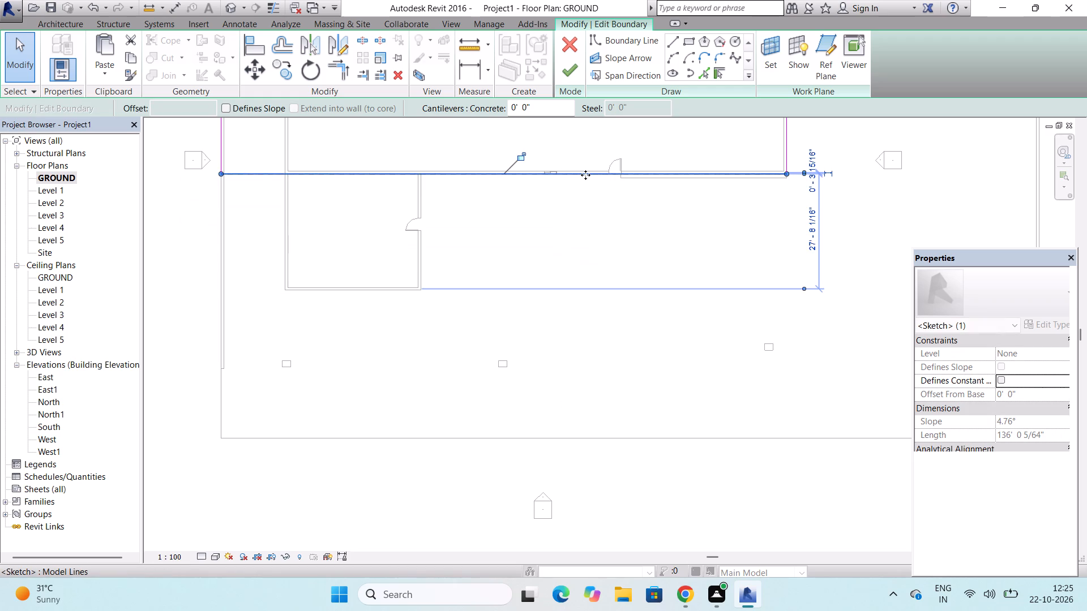
scroll(592, 168, "up", 6)
scroll(588, 208, "down", 3)
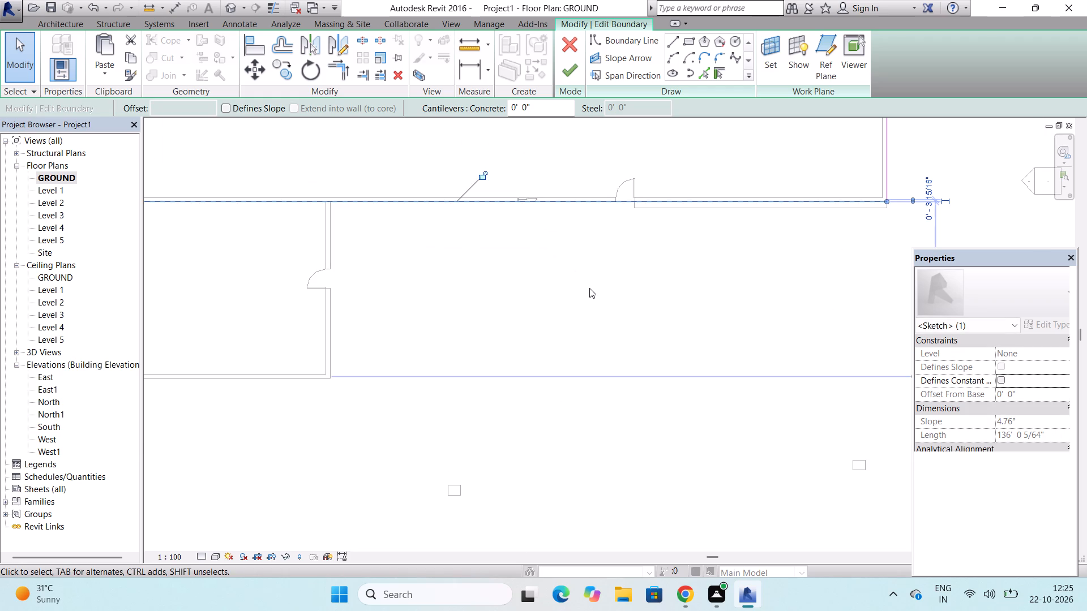
key("Escape")
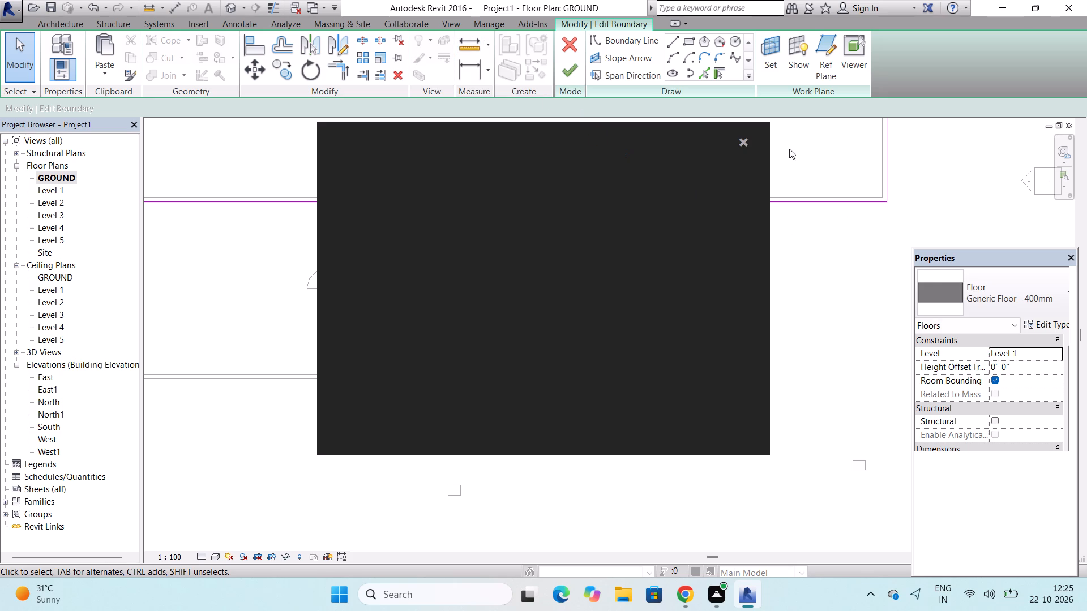
left_click(746, 140)
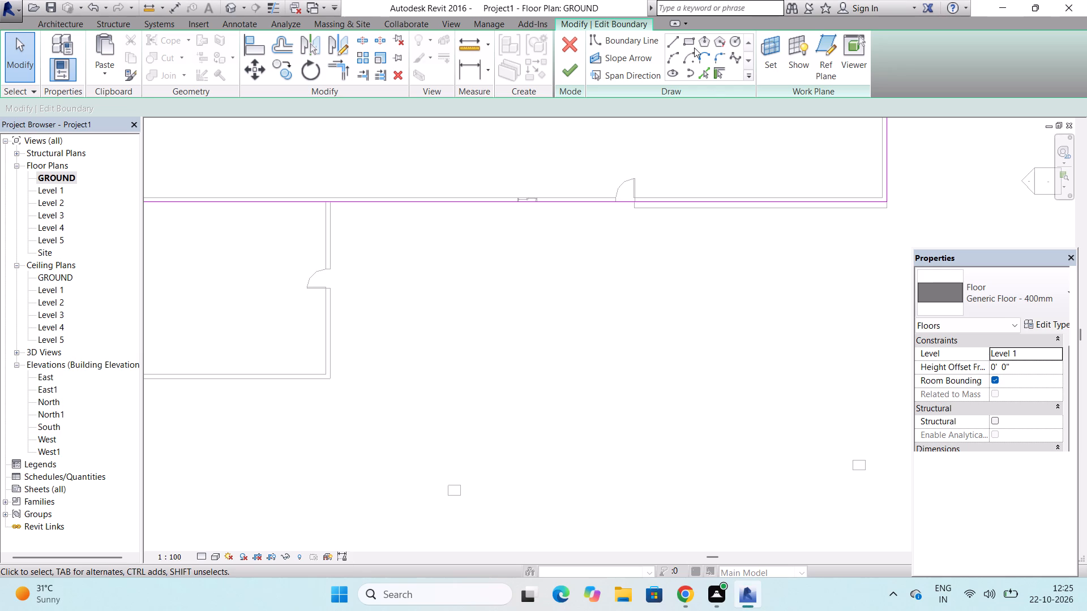
left_click(566, 71)
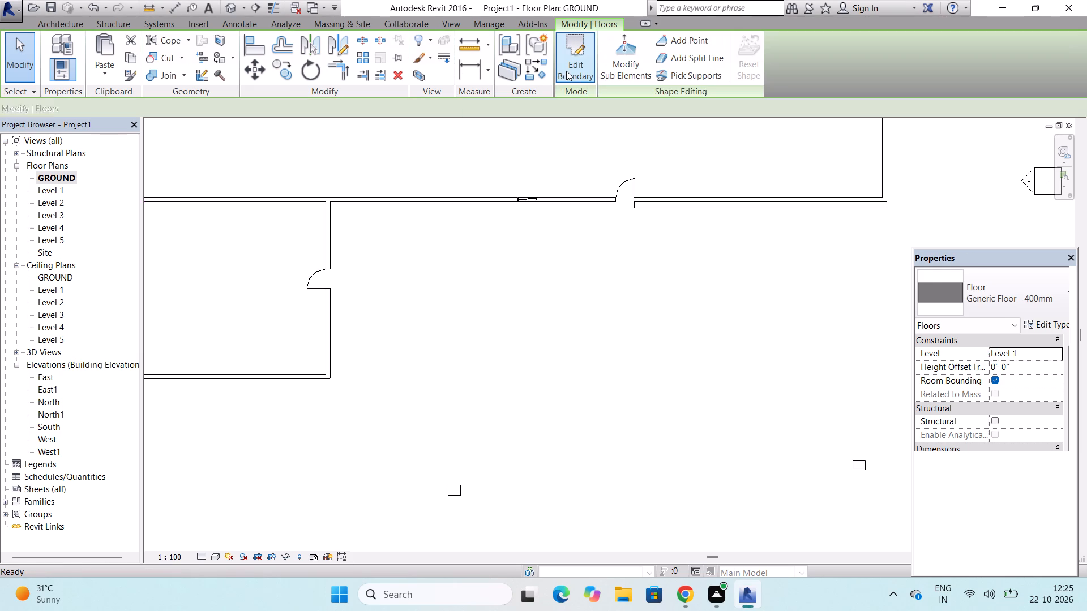
scroll(571, 139, "down", 7)
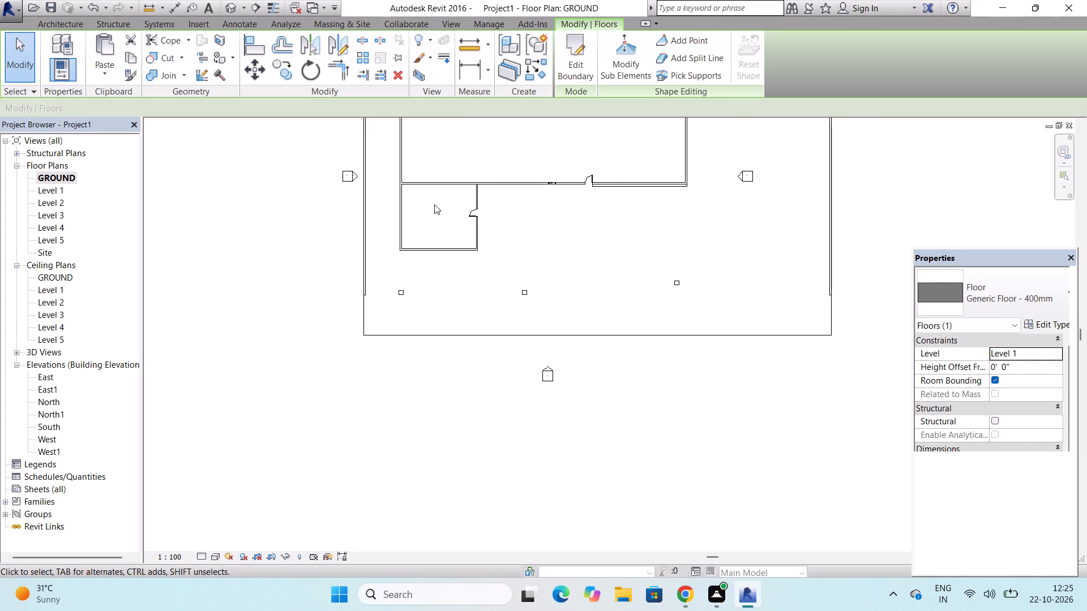
left_click(233, 6)
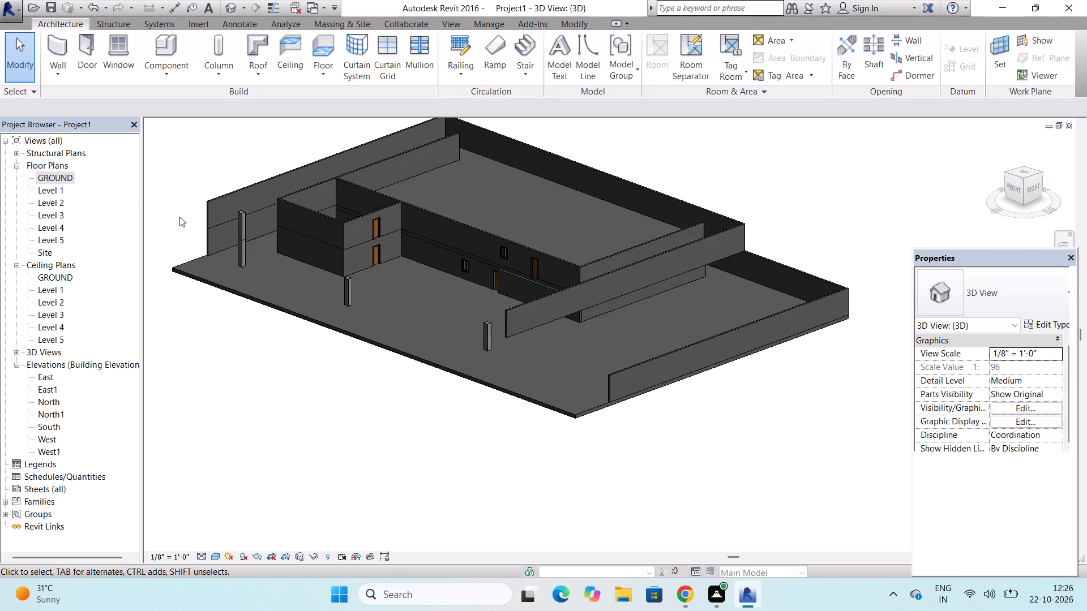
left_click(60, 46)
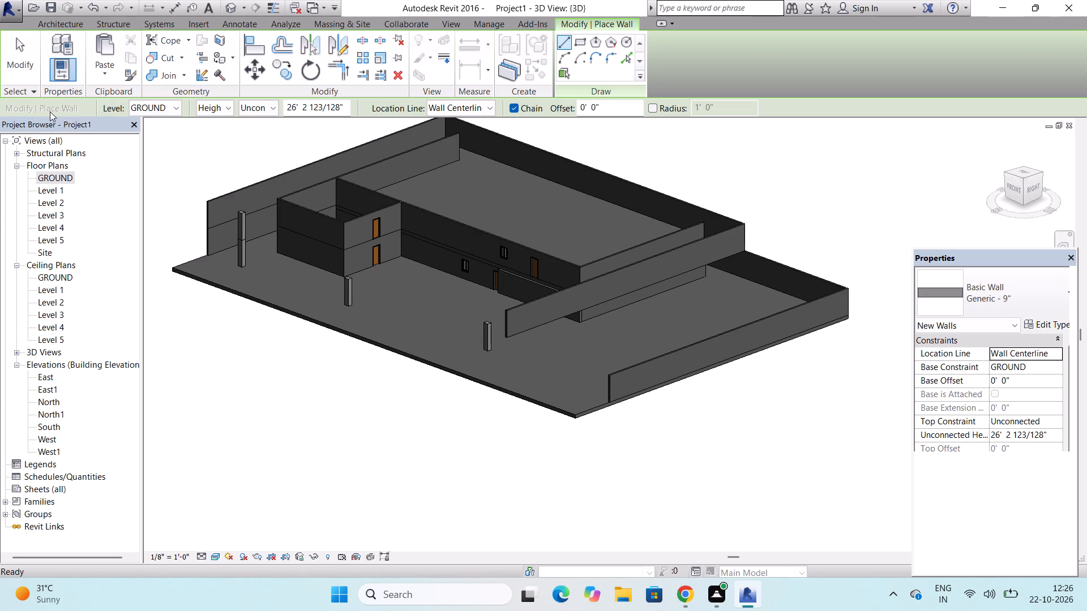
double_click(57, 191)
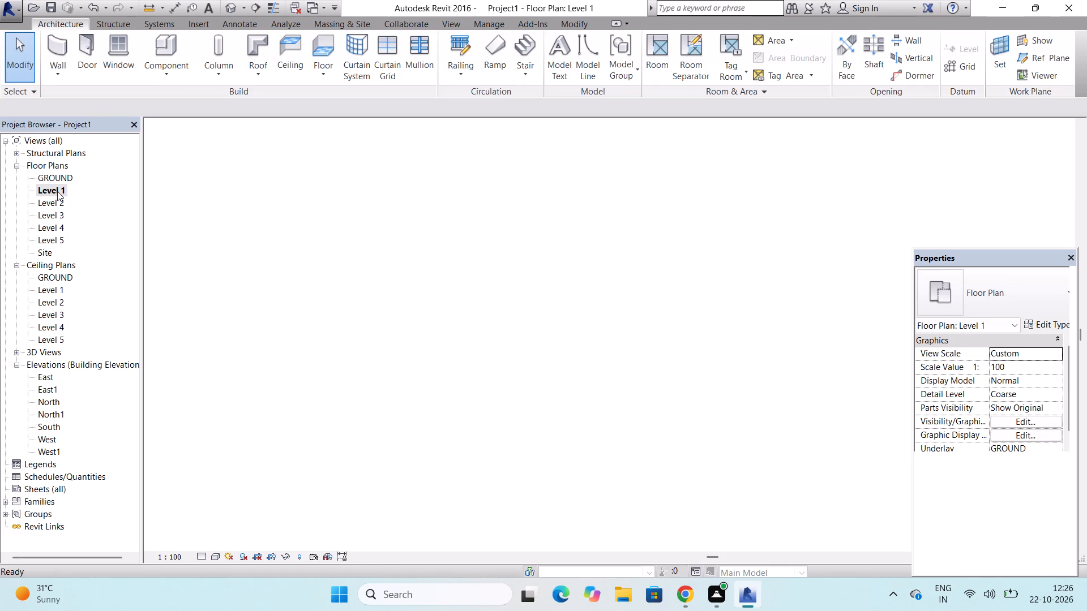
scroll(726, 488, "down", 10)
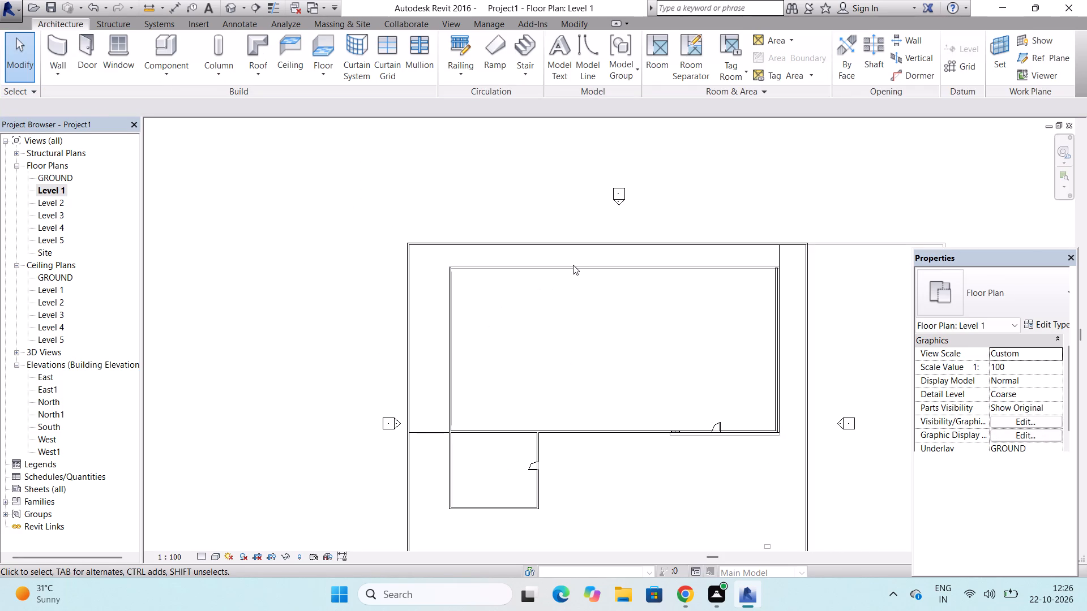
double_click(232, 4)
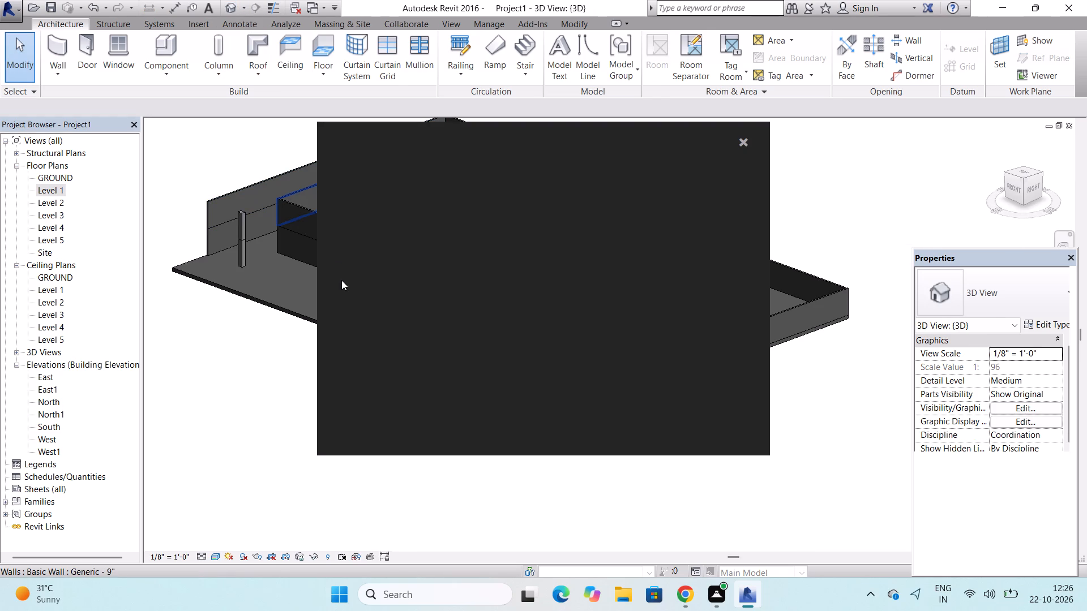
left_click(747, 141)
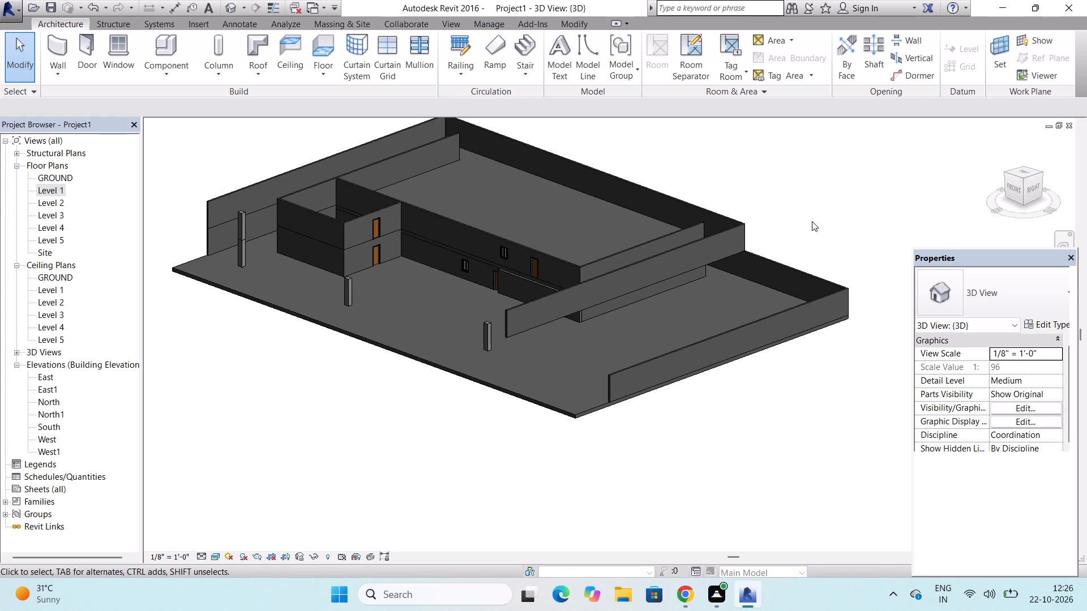
Delete Level 1's 116'-0" long outer wall along the building's right side.
left_click_drag(1024, 179, 935, 169)
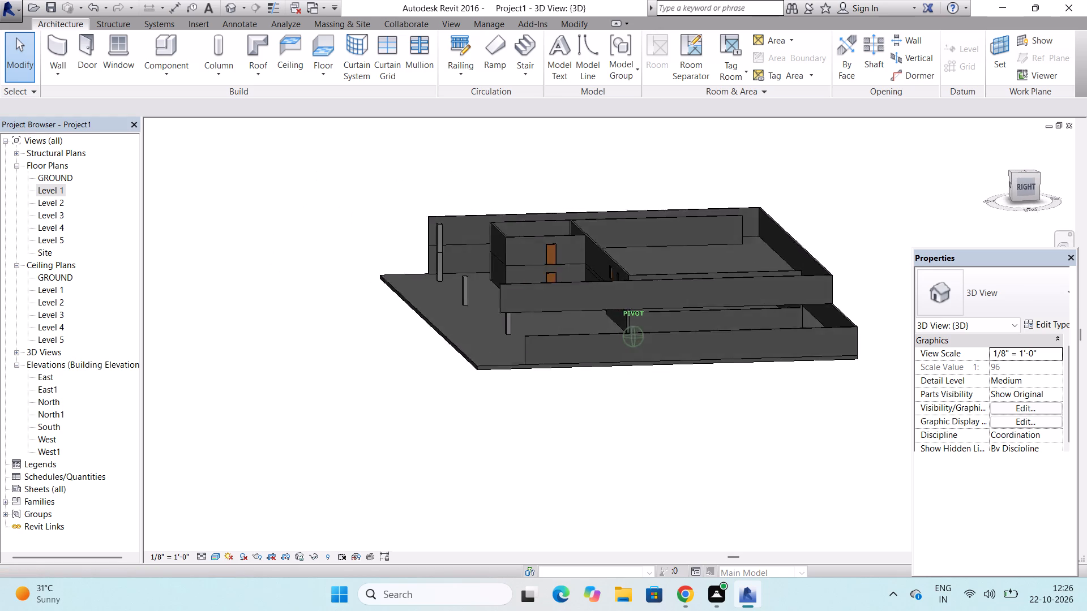
left_click_drag(935, 169, 922, 230)
left_click(627, 266)
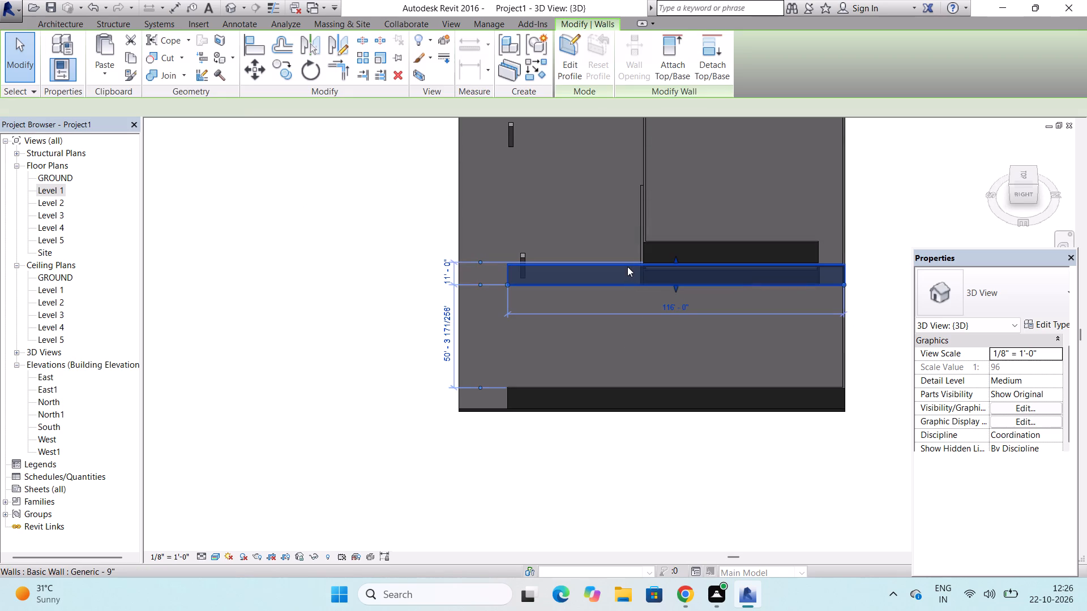
key("Delete")
Delete Level 1's outer rear wall running along the back edge of the Level 1 floor.
scroll(627, 266, "down", 3)
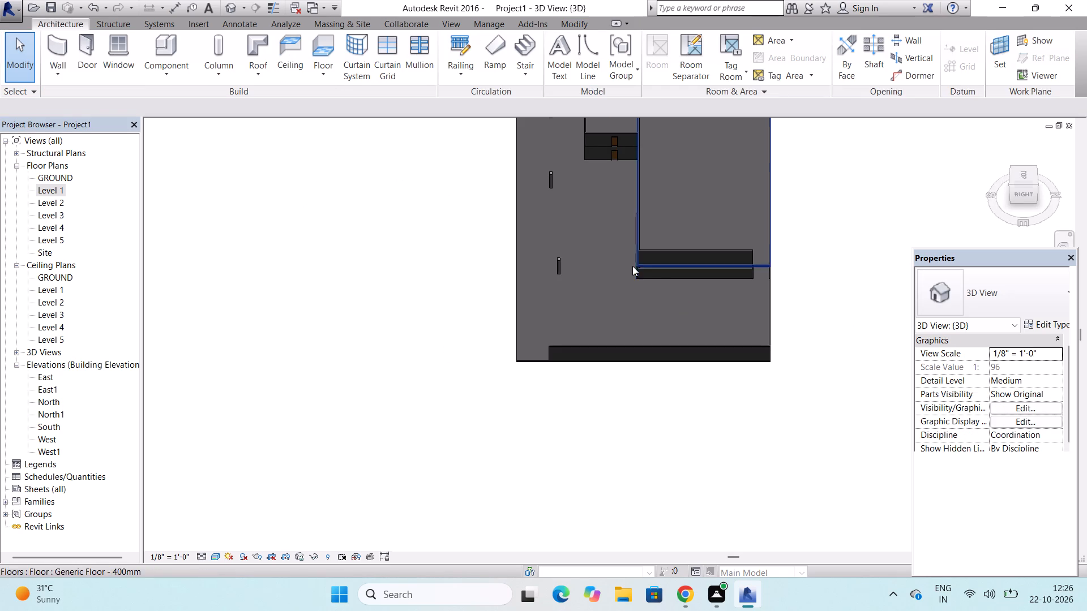
scroll(782, 266, "up", 6)
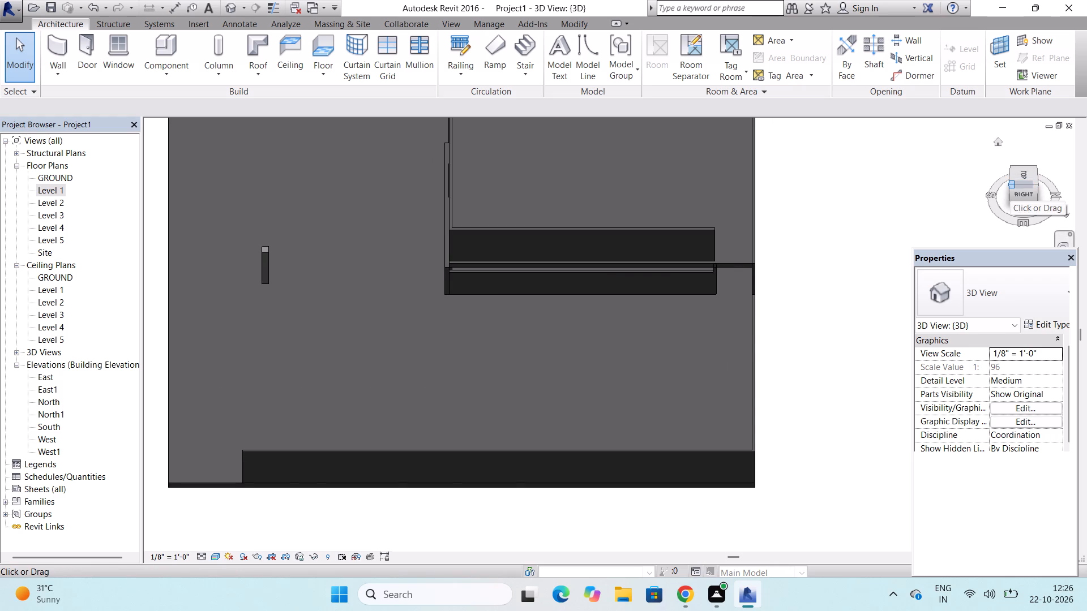
left_click_drag(1010, 186, 964, 156)
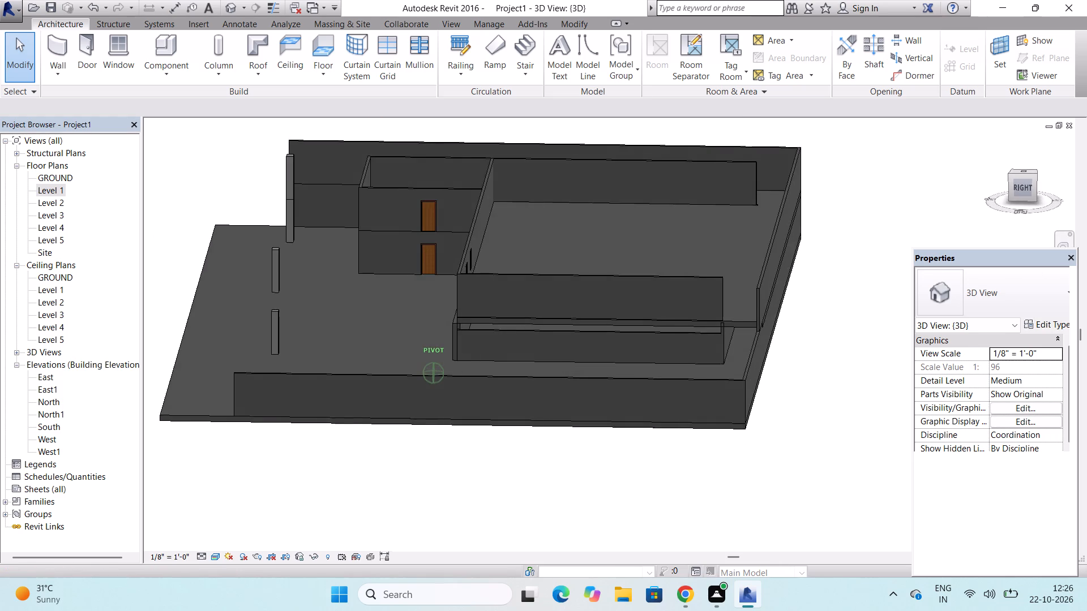
left_click_drag(964, 156, 902, 159)
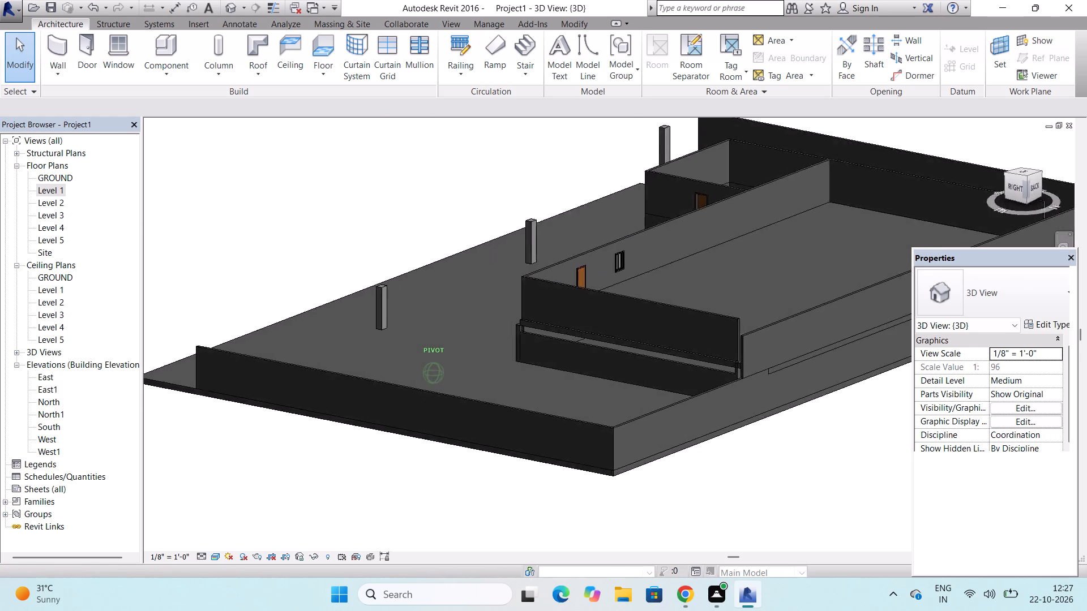
left_click_drag(902, 159, 854, 173)
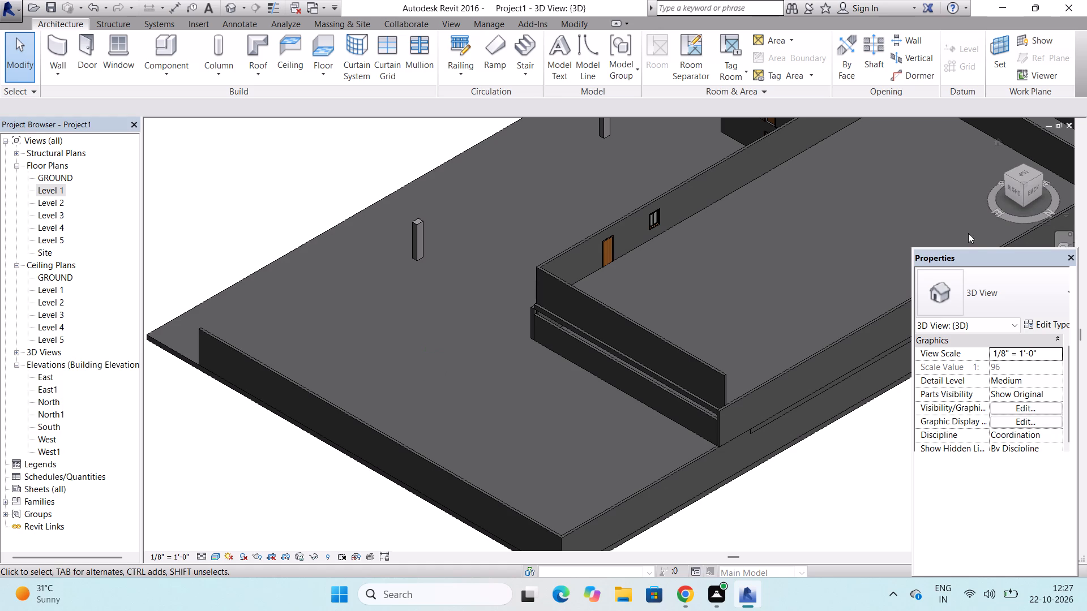
left_click(765, 388)
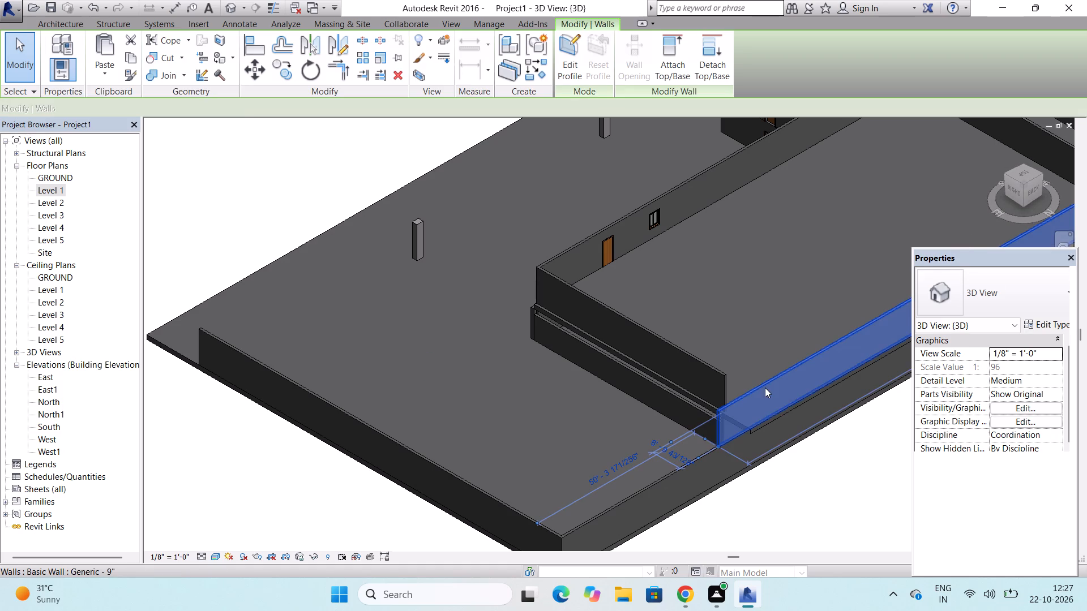
key("BackSpace")
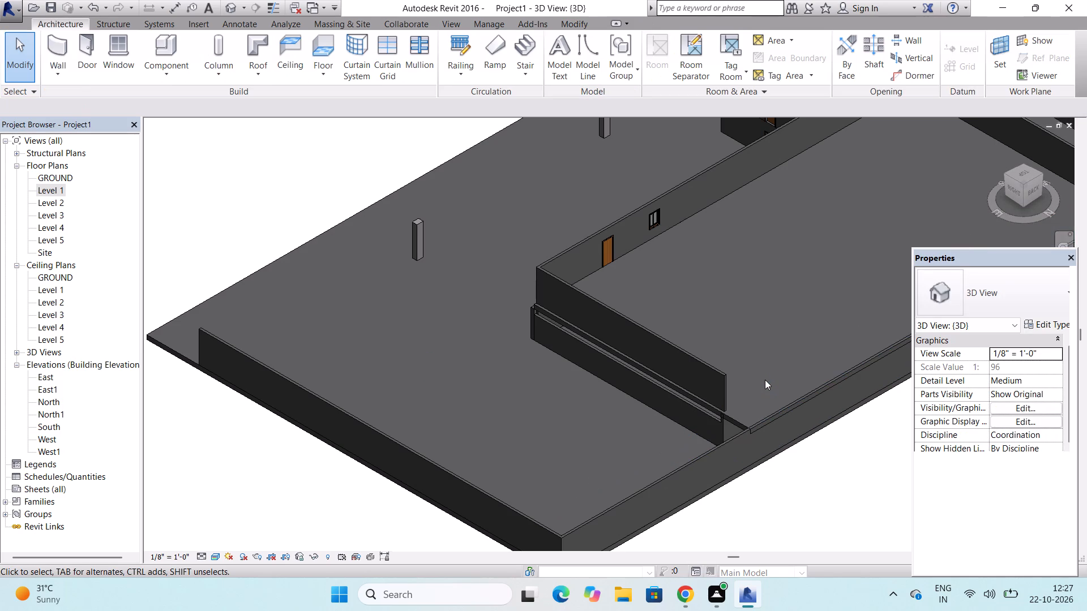
Pull the Level 1 floor's rear boundary in about 9'-1" to the main rear wall line and finish the sketch.
scroll(718, 390, "down", 6)
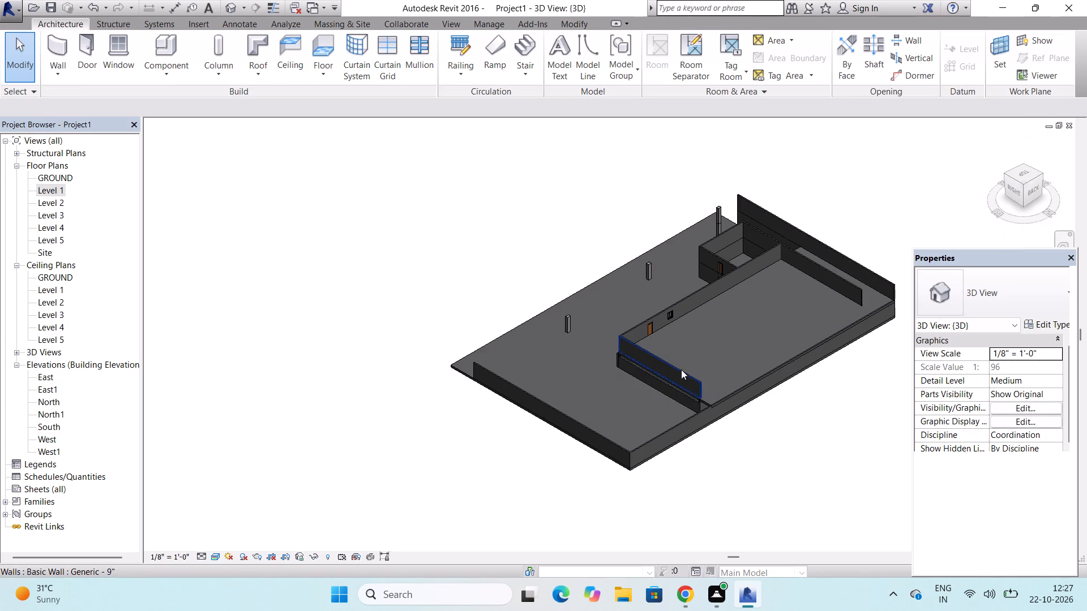
scroll(747, 393, "up", 9)
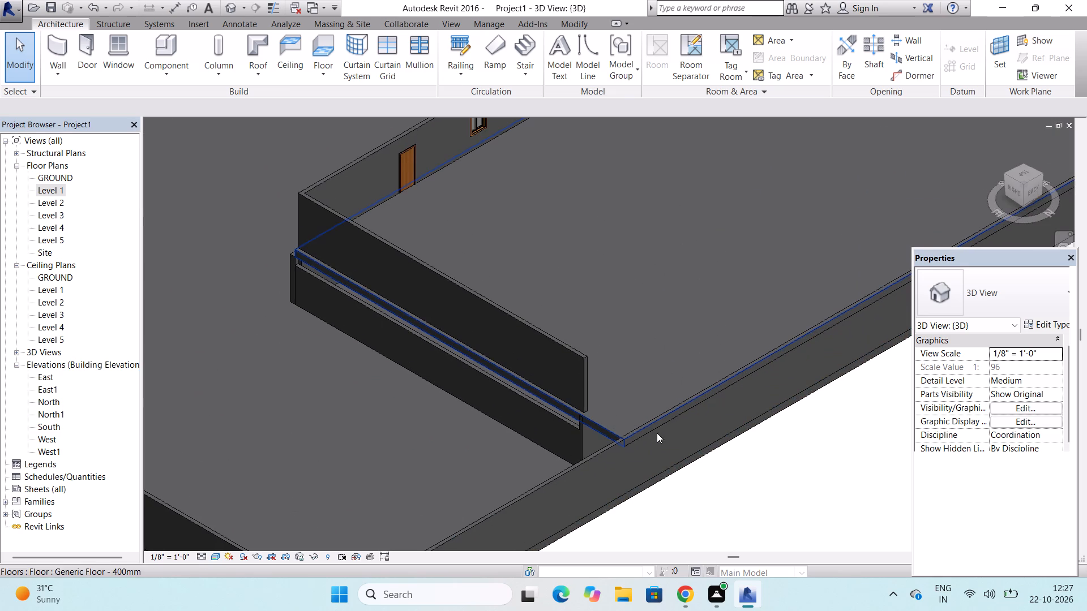
left_click(624, 437)
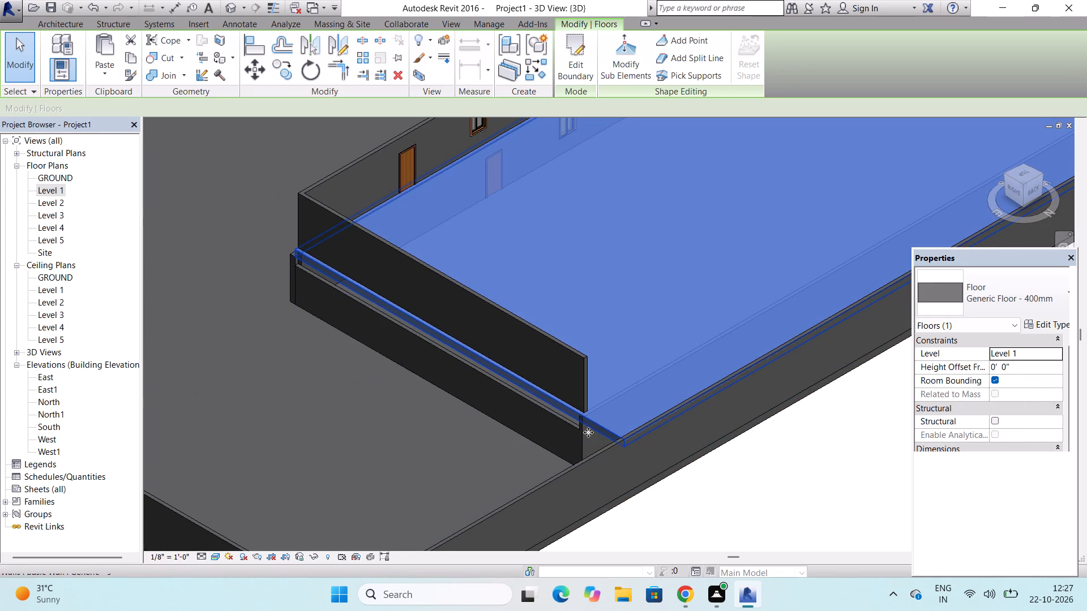
key("Escape")
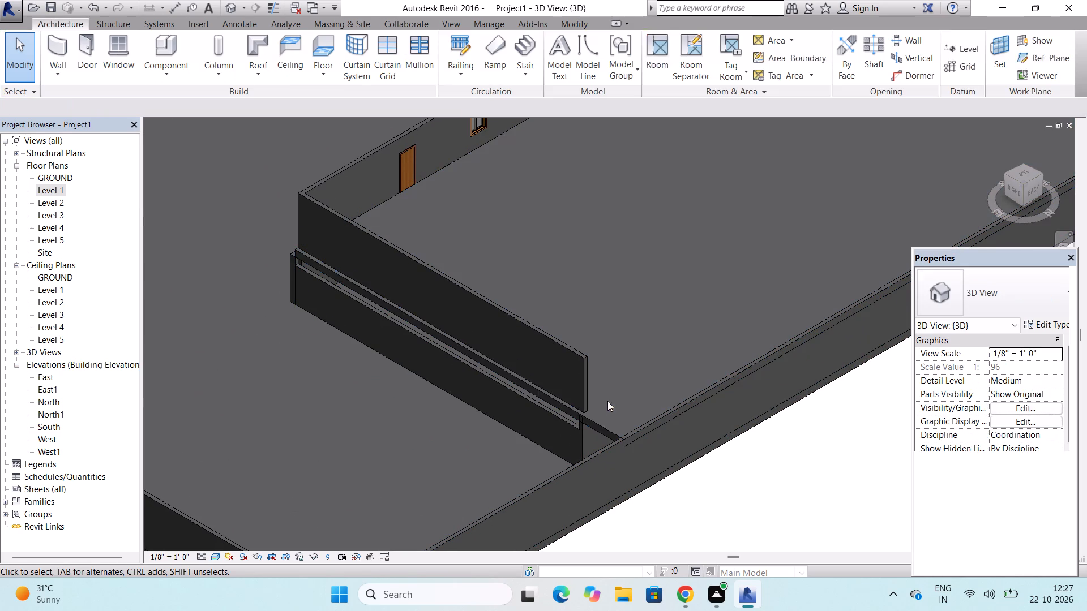
key("Escape")
triple_click(601, 425)
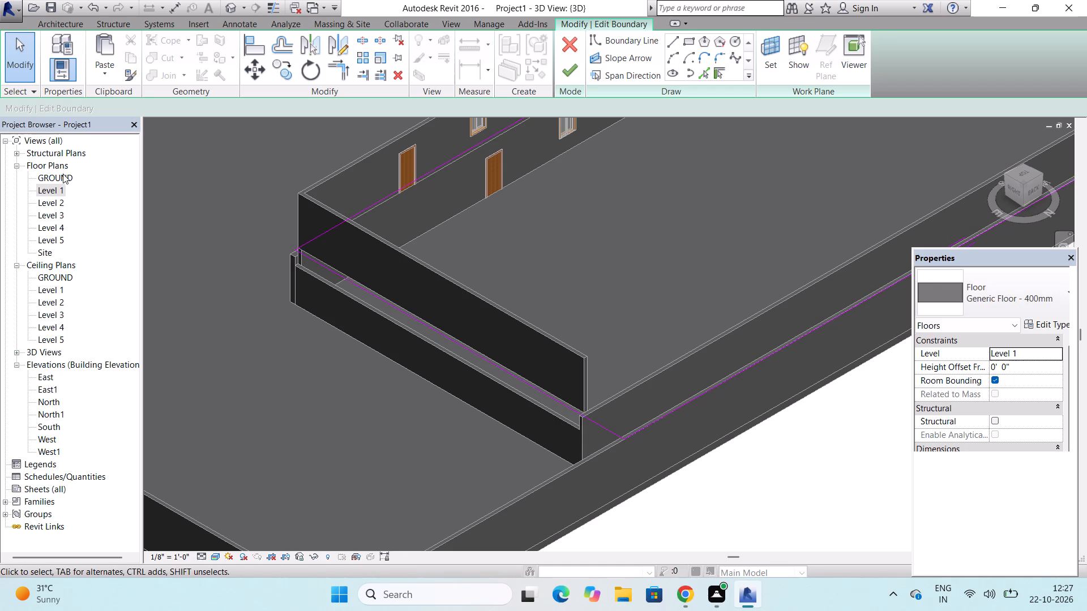
double_click(54, 187)
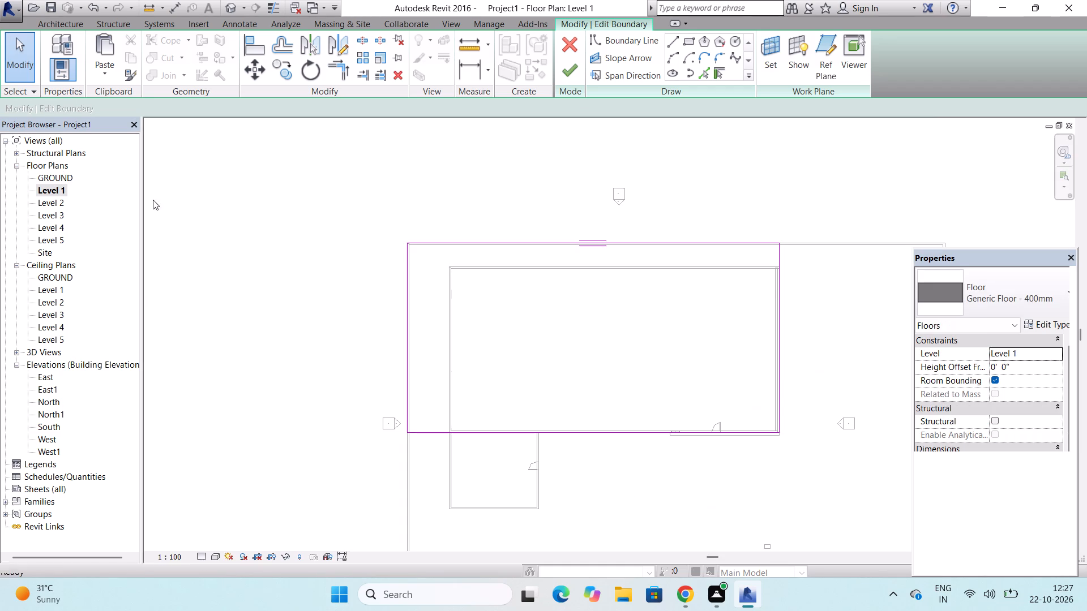
left_click_drag(593, 243, 592, 251)
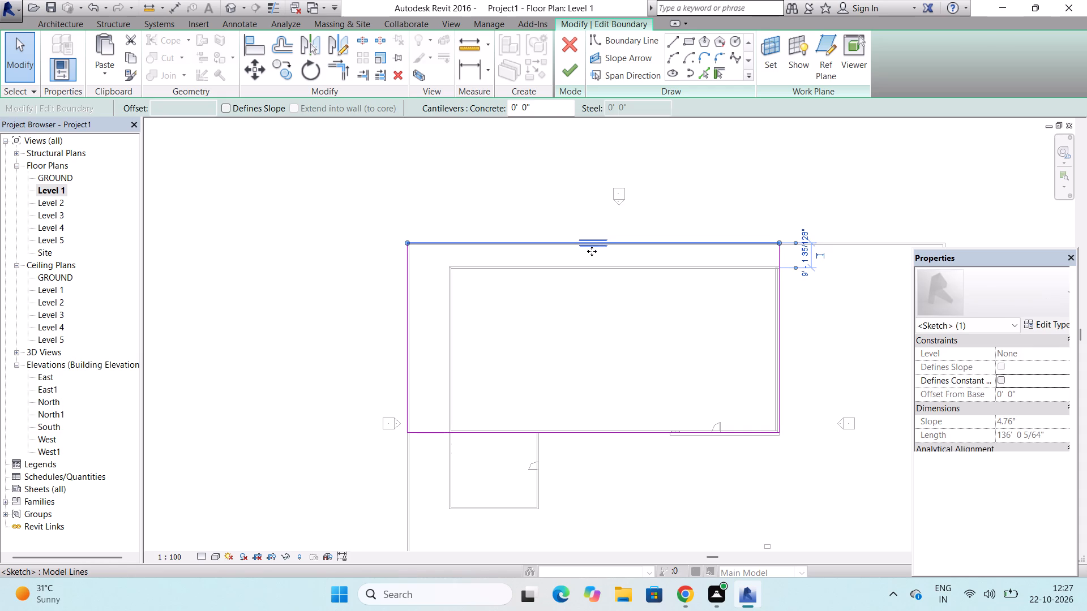
left_click_drag(592, 251, 588, 272)
key("Escape")
key("Escape")
key("Escape")
key("Escape")
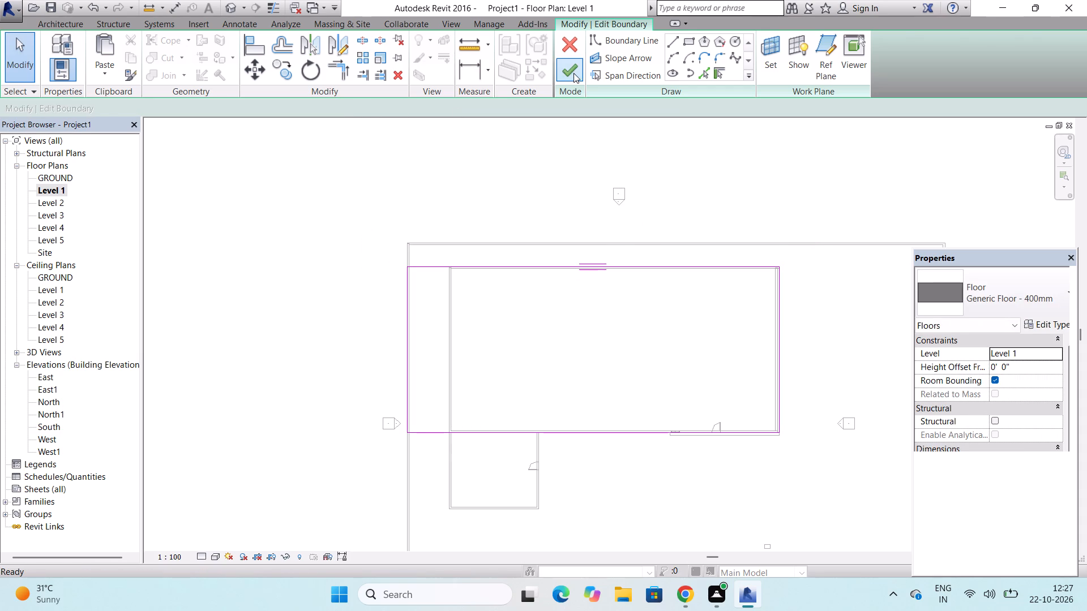
left_click(574, 73)
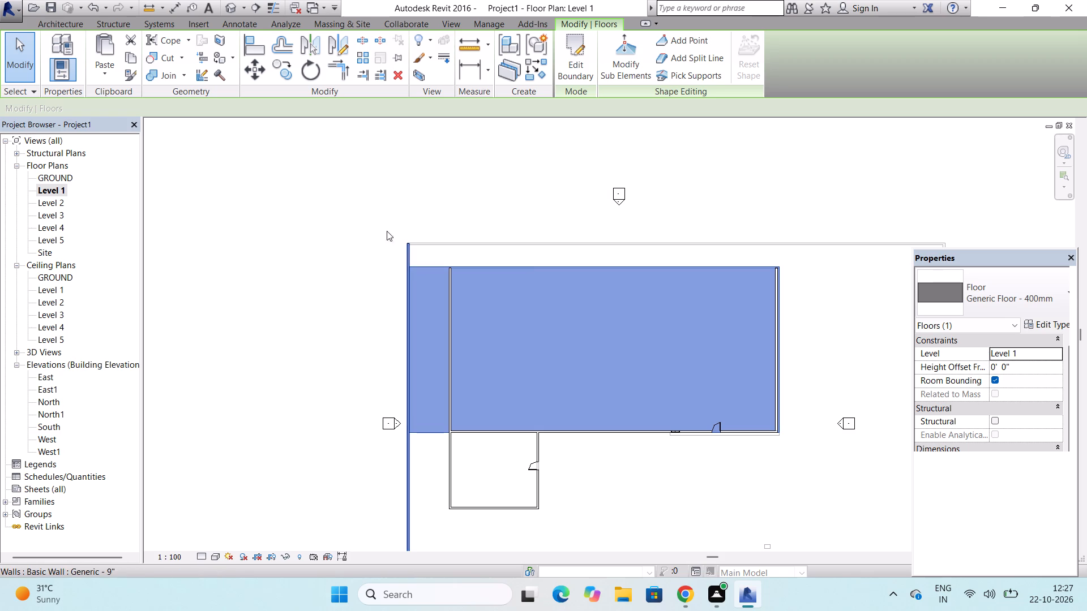
Delete Level 1's 116'-0" long outer wall along the building's left side.
left_click(229, 6)
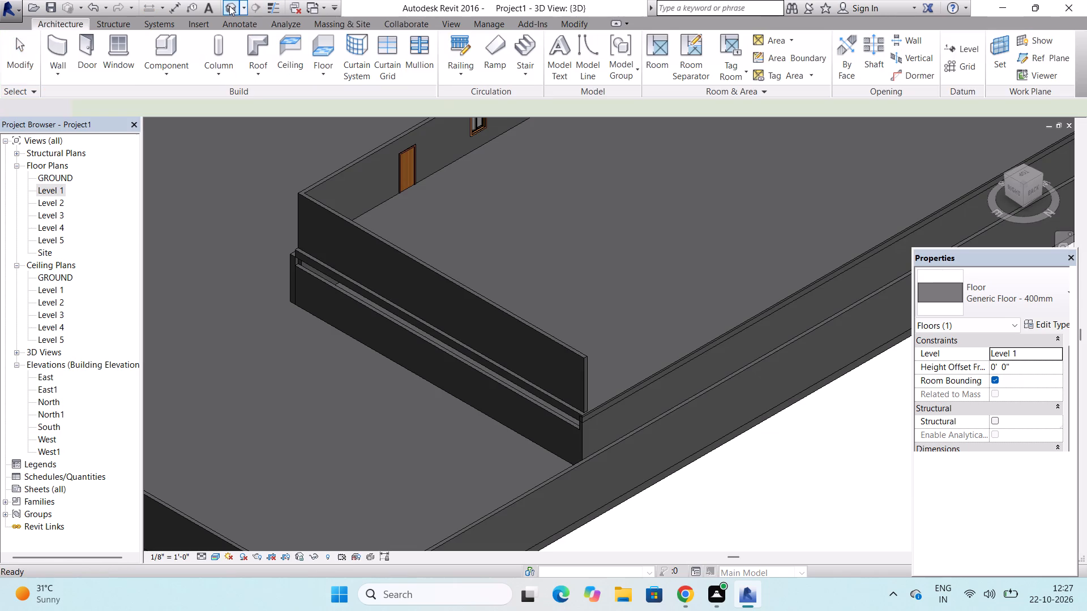
scroll(193, 188, "down", 3)
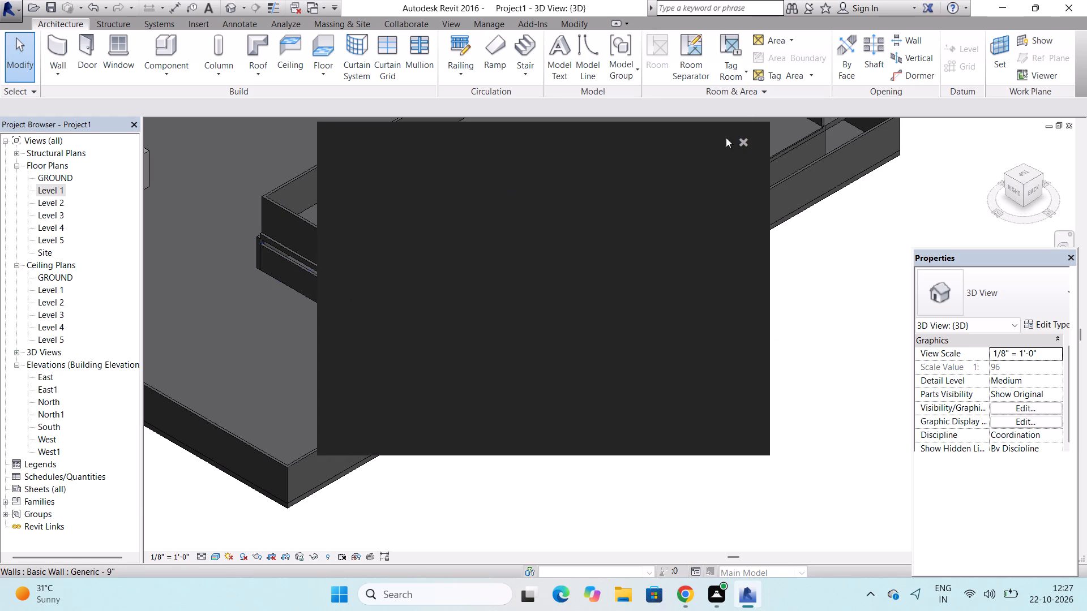
left_click(746, 142)
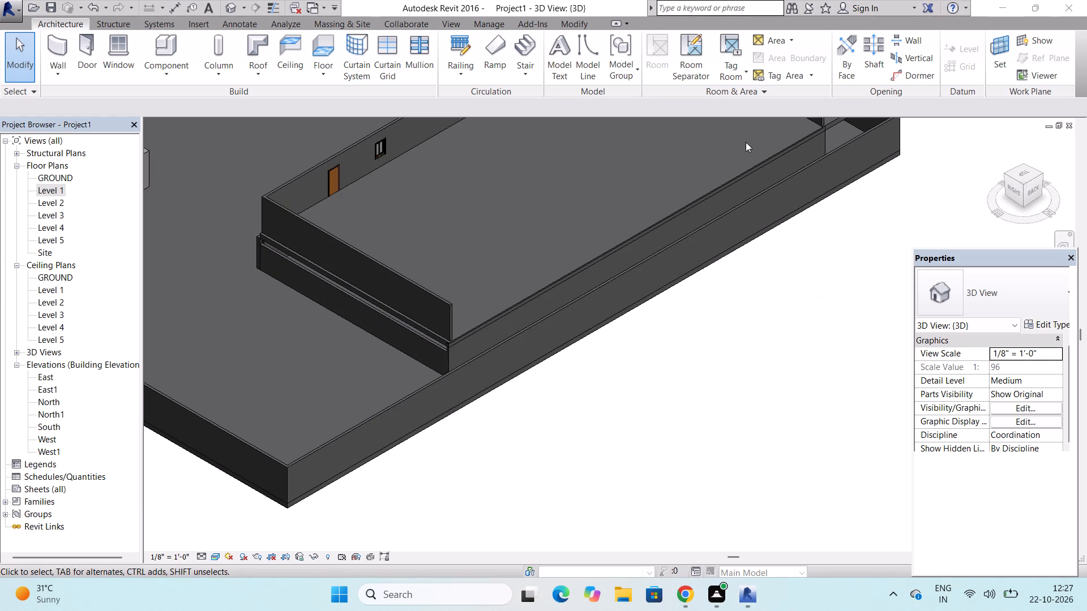
scroll(666, 273, "down", 5)
scroll(791, 138, "up", 3)
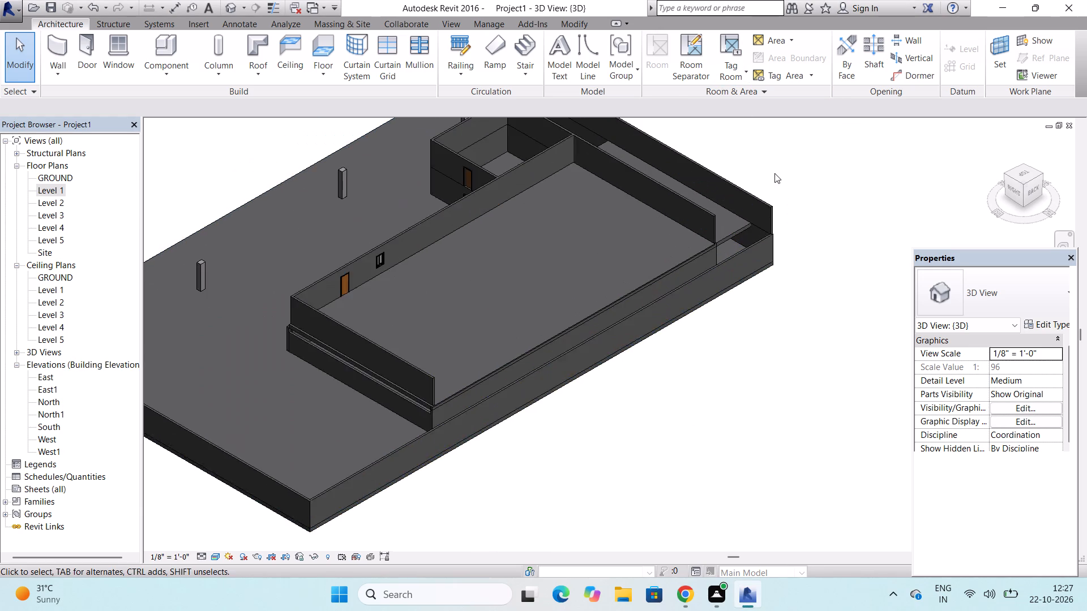
scroll(774, 173, "up", 2)
left_click(745, 204)
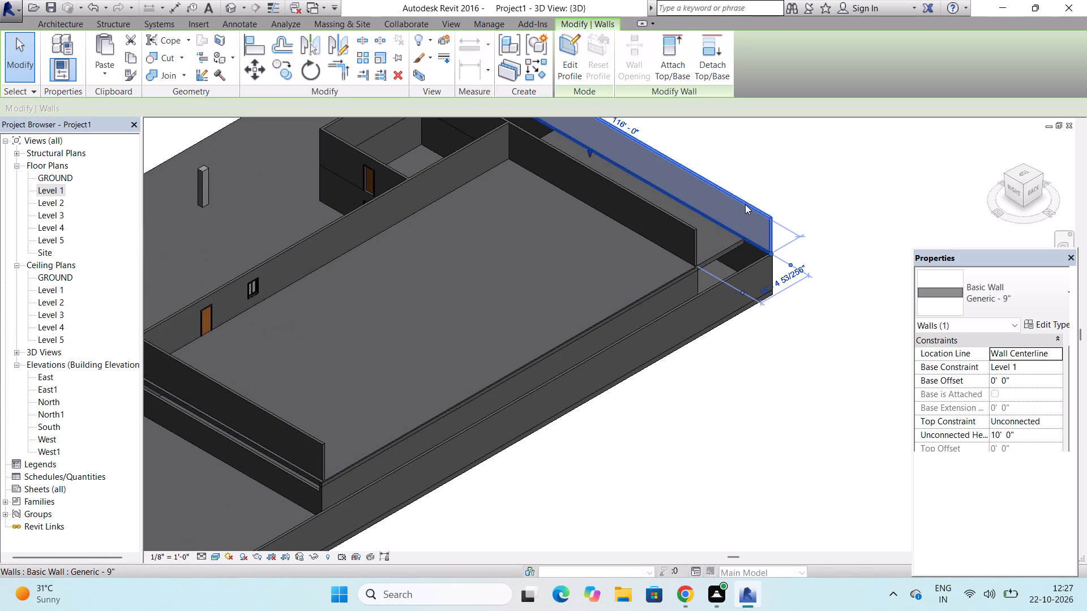
key("Delete")
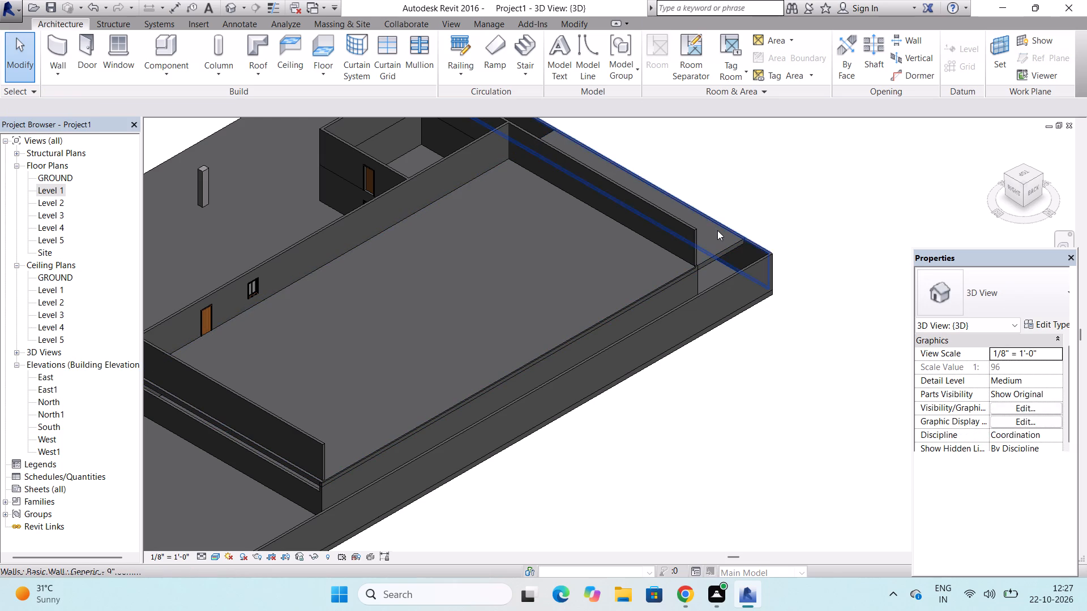
Pull the Level 1 floor's left boundary in to the main building's left wall and finish the sketch.
left_click(717, 228)
double_click(717, 228)
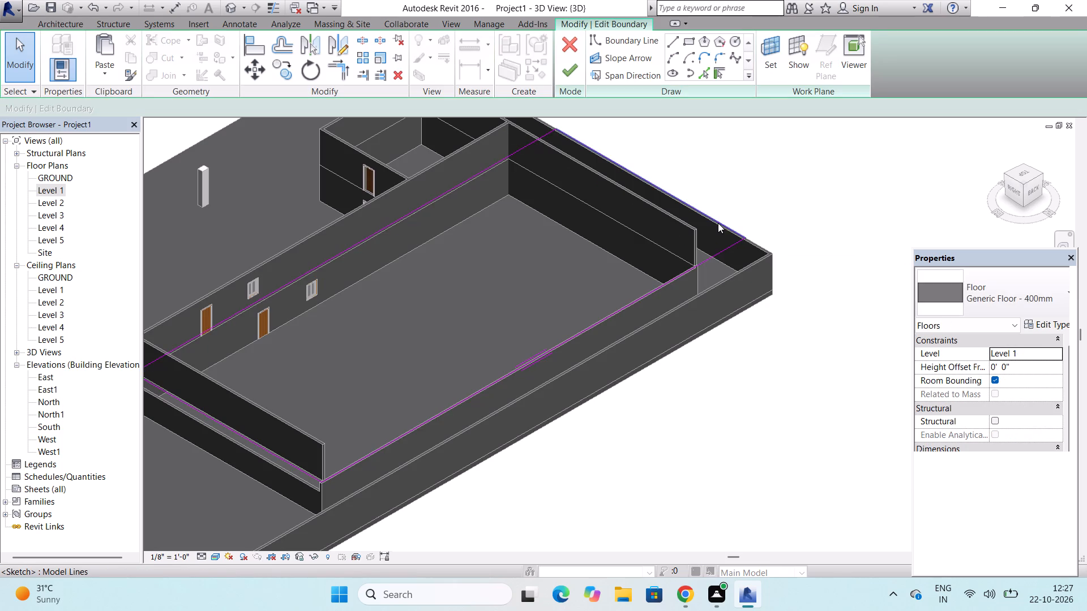
left_click_drag(718, 222, 698, 239)
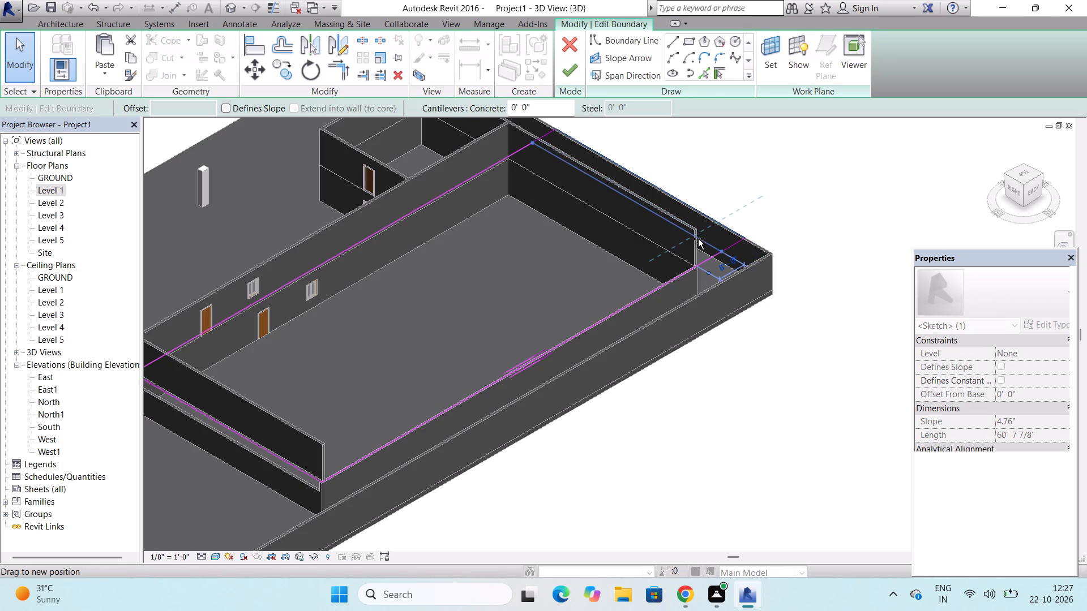
left_click_drag(698, 239, 692, 257)
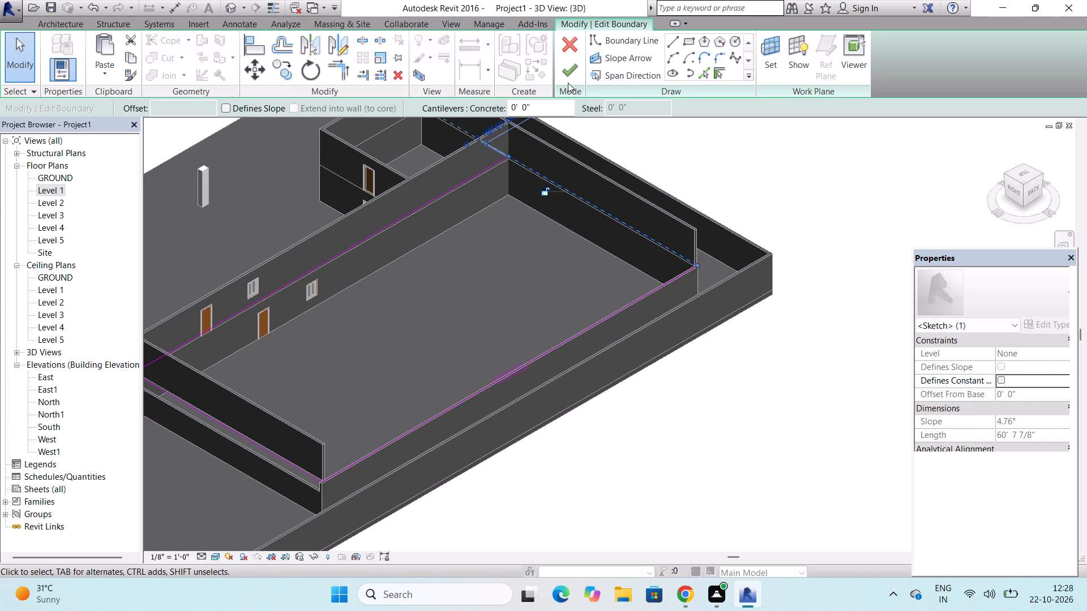
left_click(566, 70)
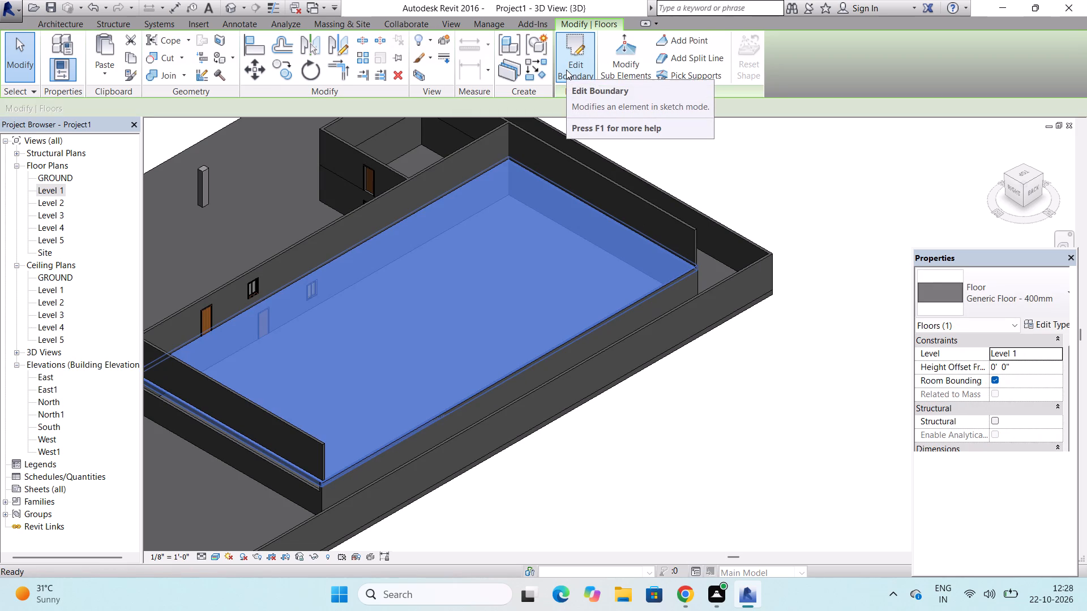
key("Escape")
key("Escape")
key("Escape")
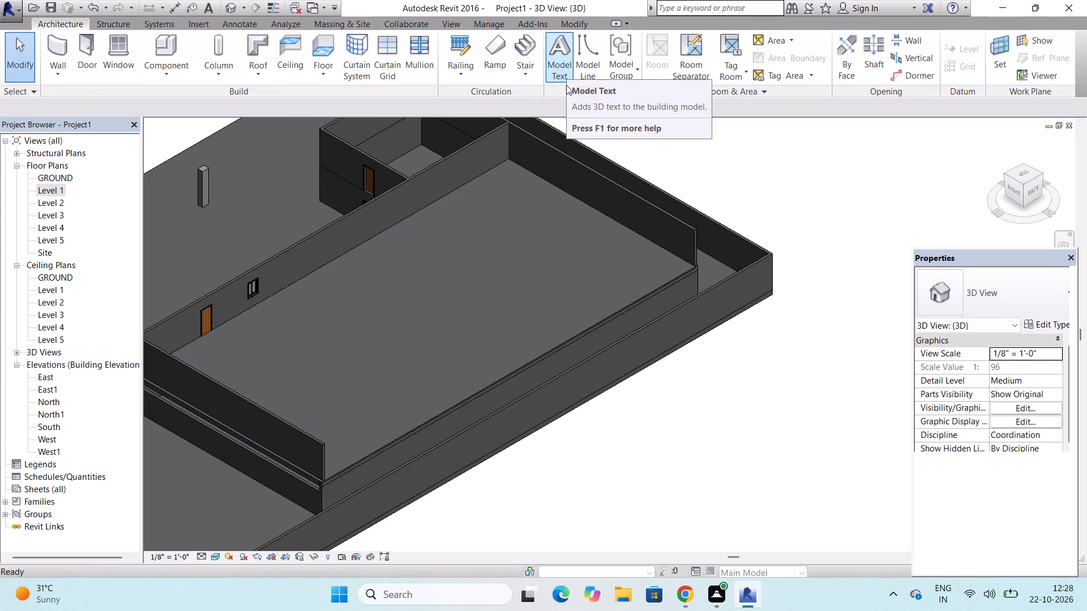
key("Escape")
key("Escape")
Extend the Level 1 floor's right boundary slightly outward over the GROUND right end wall and finish the sketch.
scroll(525, 215, "down", 2)
scroll(363, 412, "up", 3)
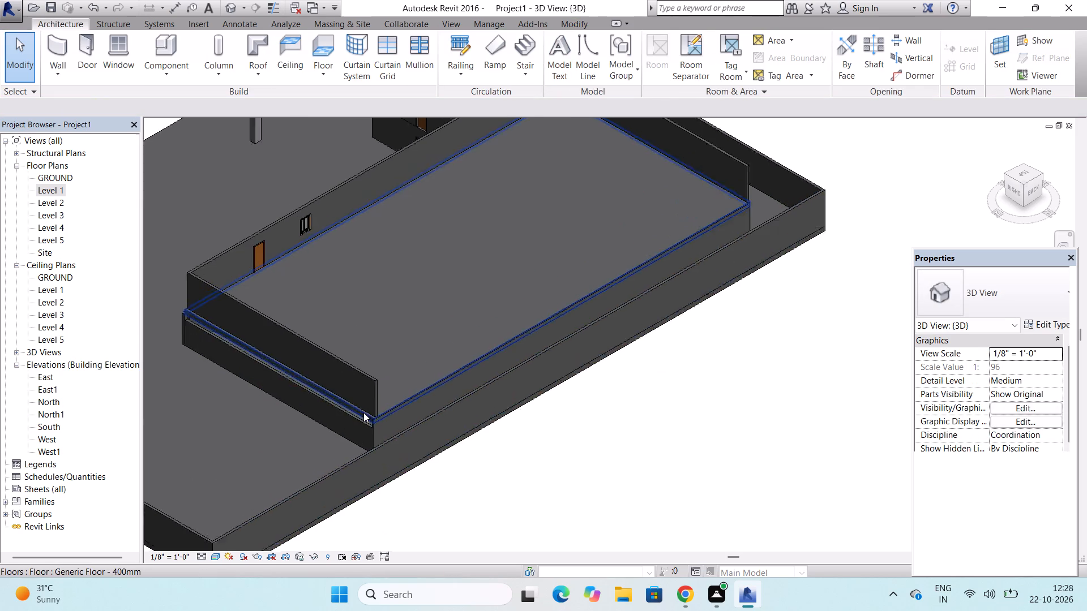
scroll(363, 412, "up", 2)
left_click(440, 386)
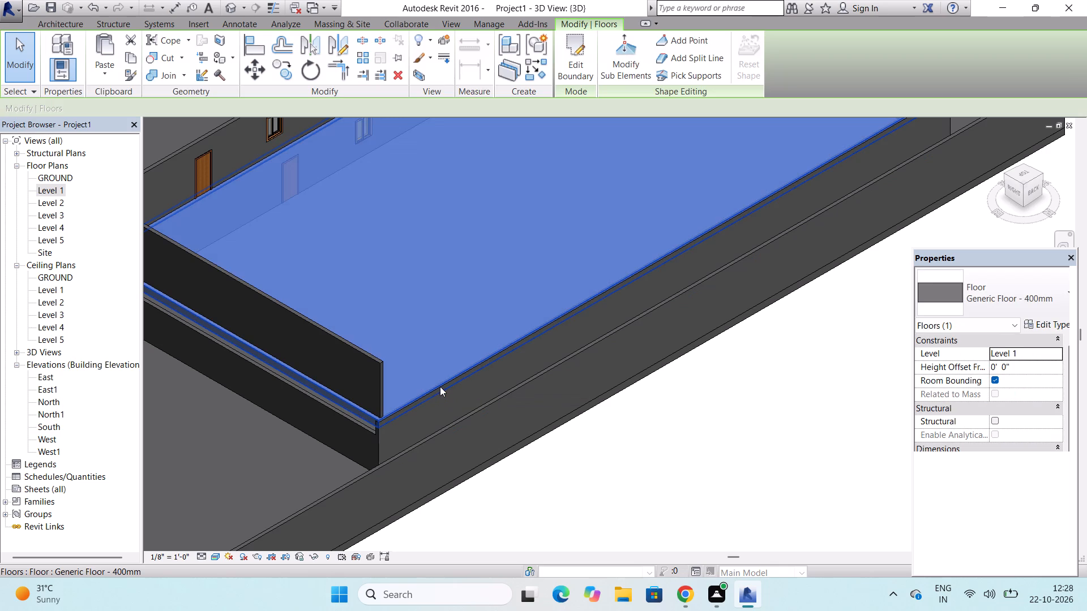
key("Escape")
key("Escape")
key("Escape")
key("Escape")
key("Escape")
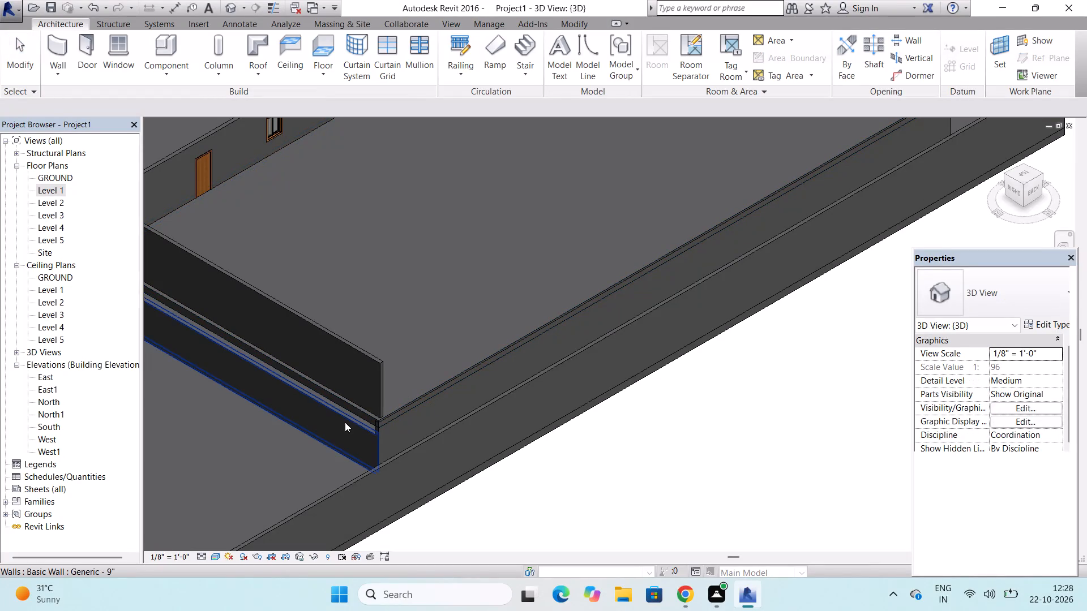
scroll(353, 409, "up", 10)
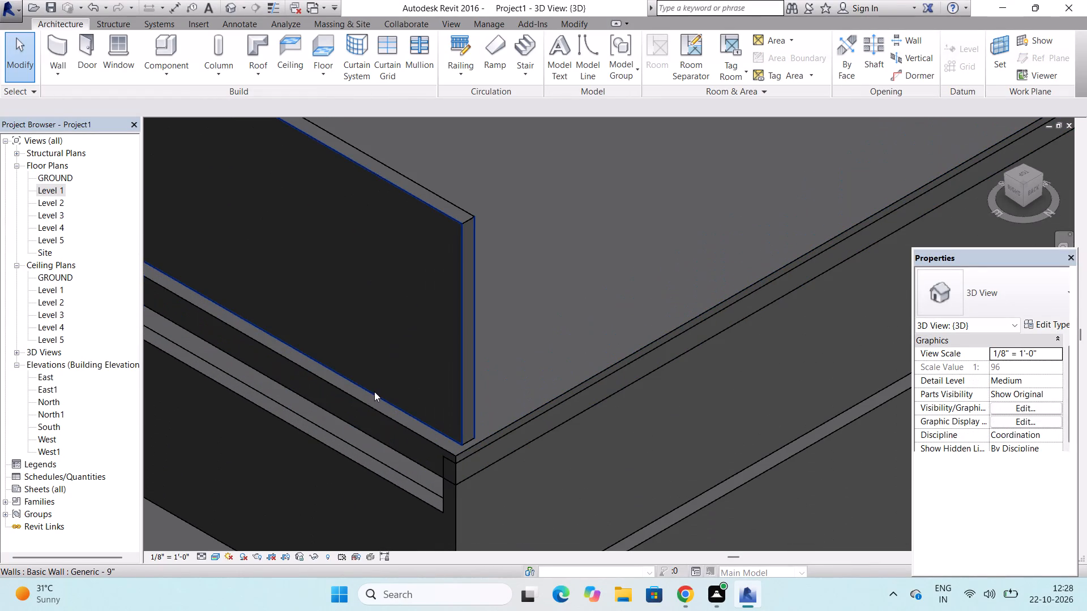
left_click(364, 403)
double_click(366, 406)
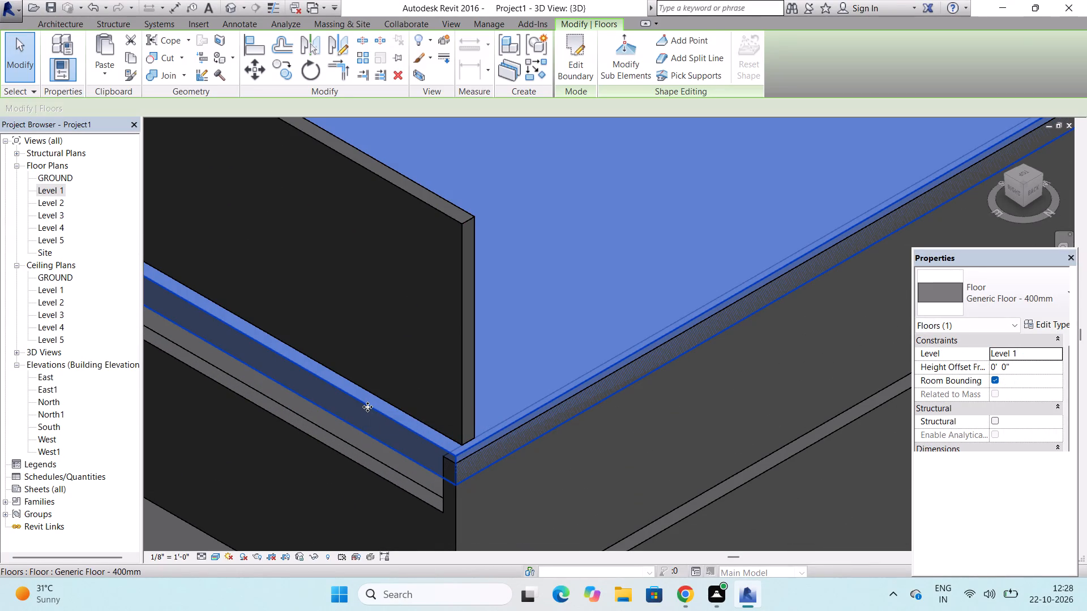
triple_click(367, 407)
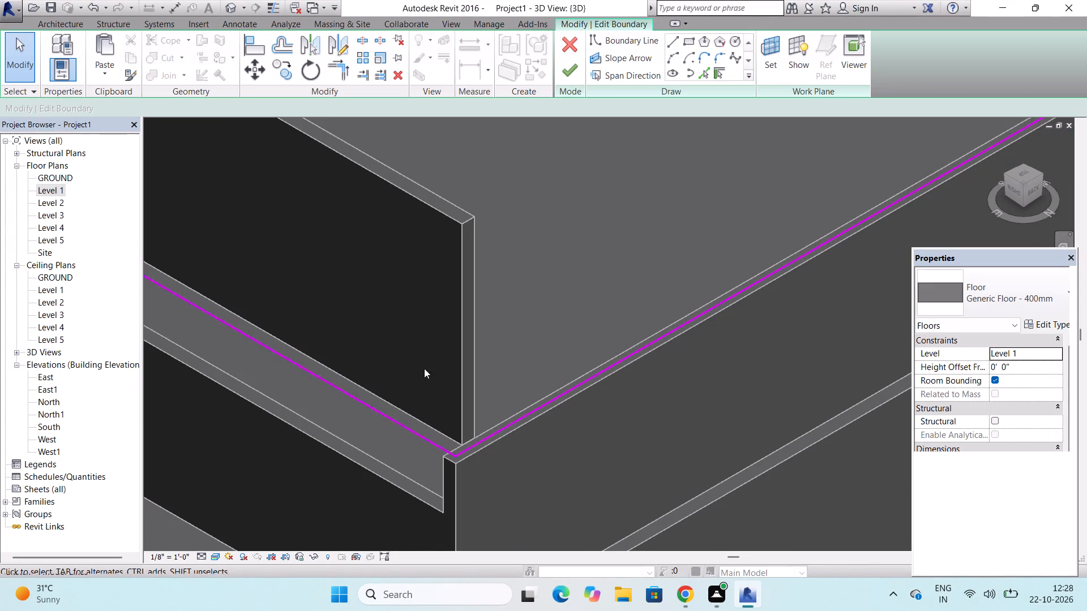
scroll(436, 362, "down", 3)
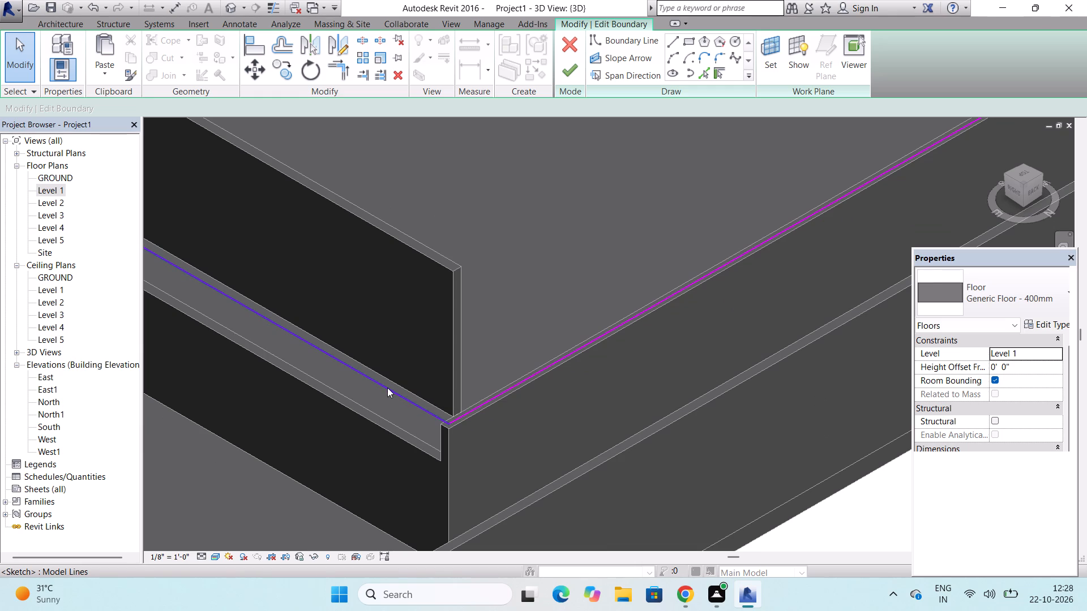
left_click_drag(387, 388, 371, 408)
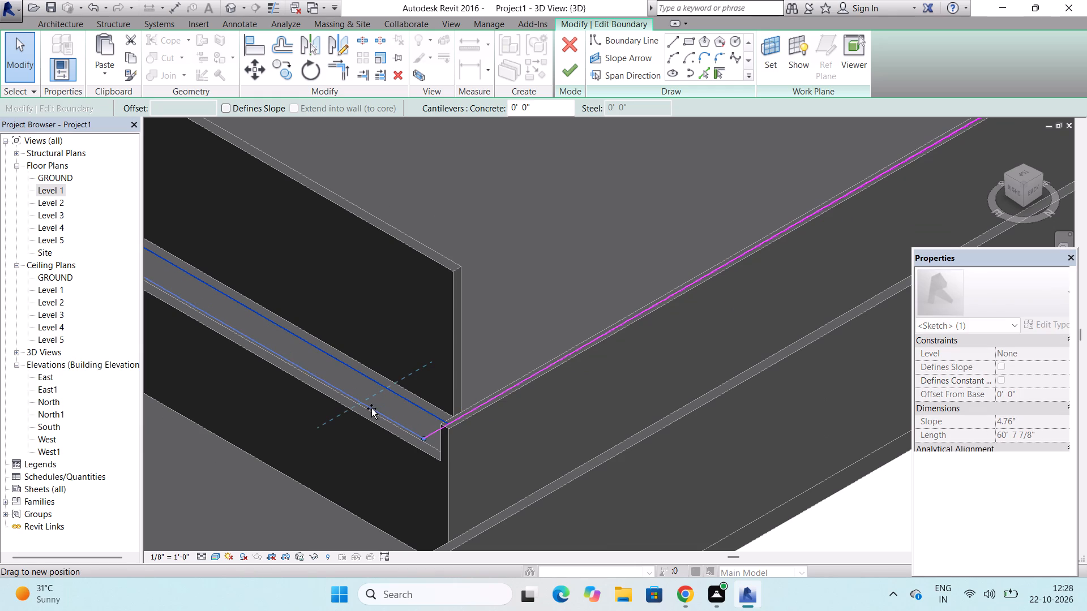
left_click_drag(371, 408, 361, 415)
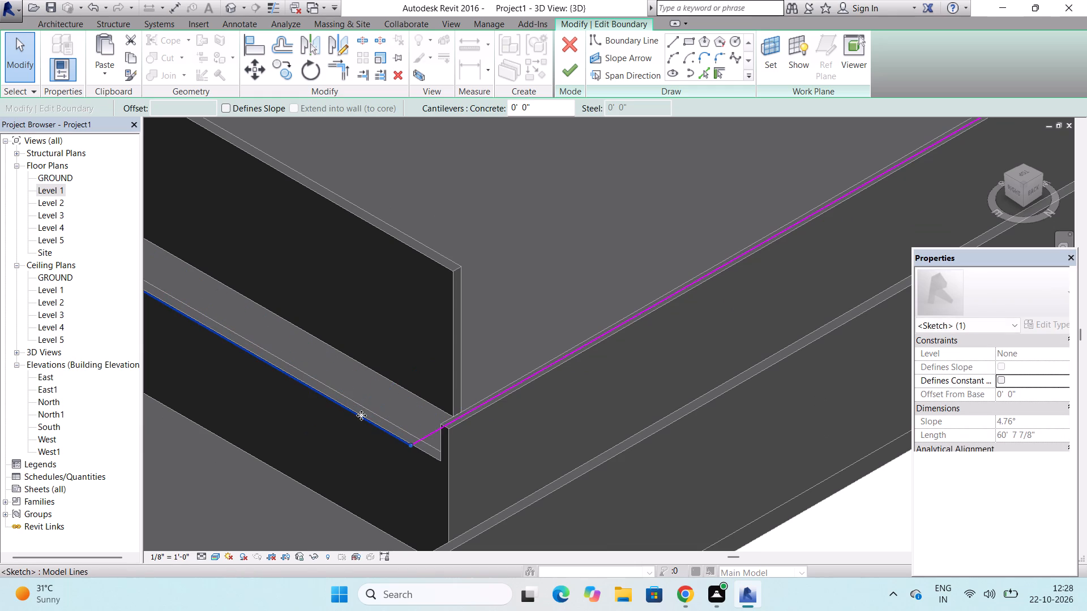
left_click(570, 70)
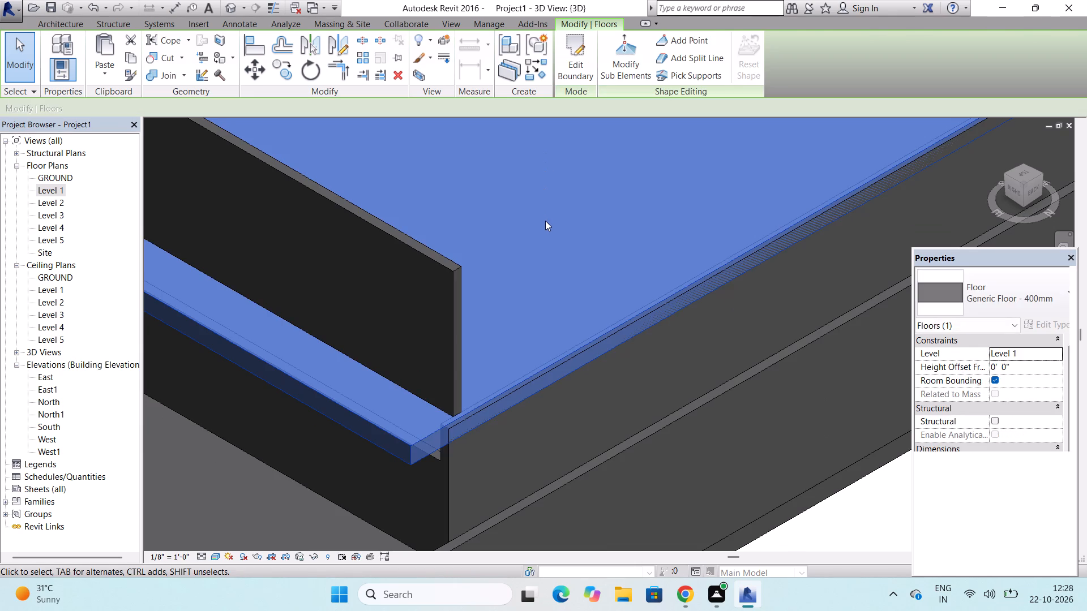
key("Escape")
key("Escape")
key("Escape")
key("Escape")
Raise the top of the GROUND right end wall to meet the underside of the Level 1 floor.
scroll(527, 190, "down", 4)
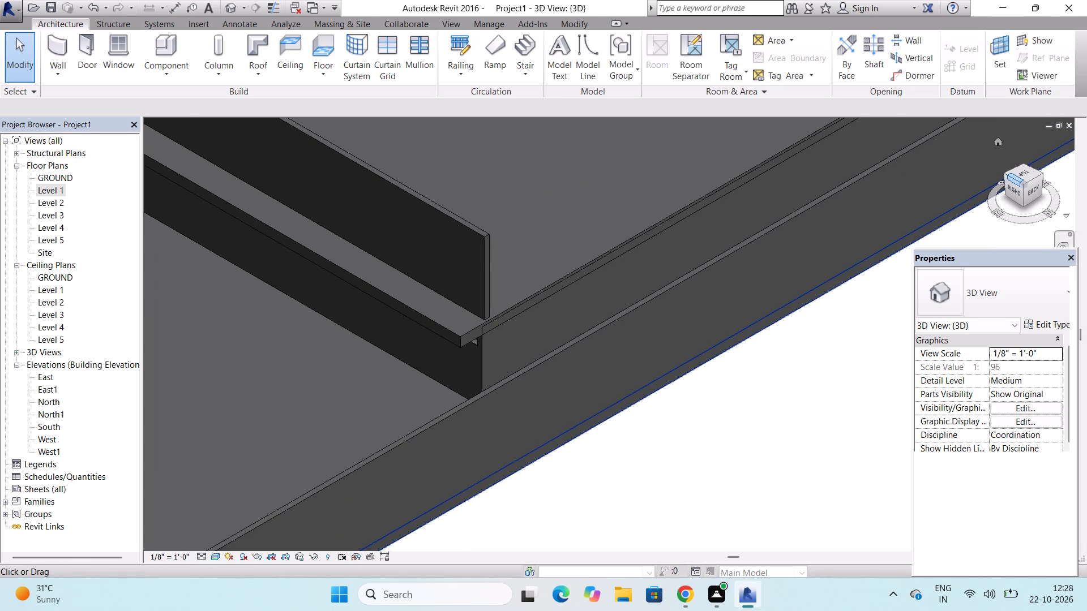
left_click_drag(1025, 184, 1047, 182)
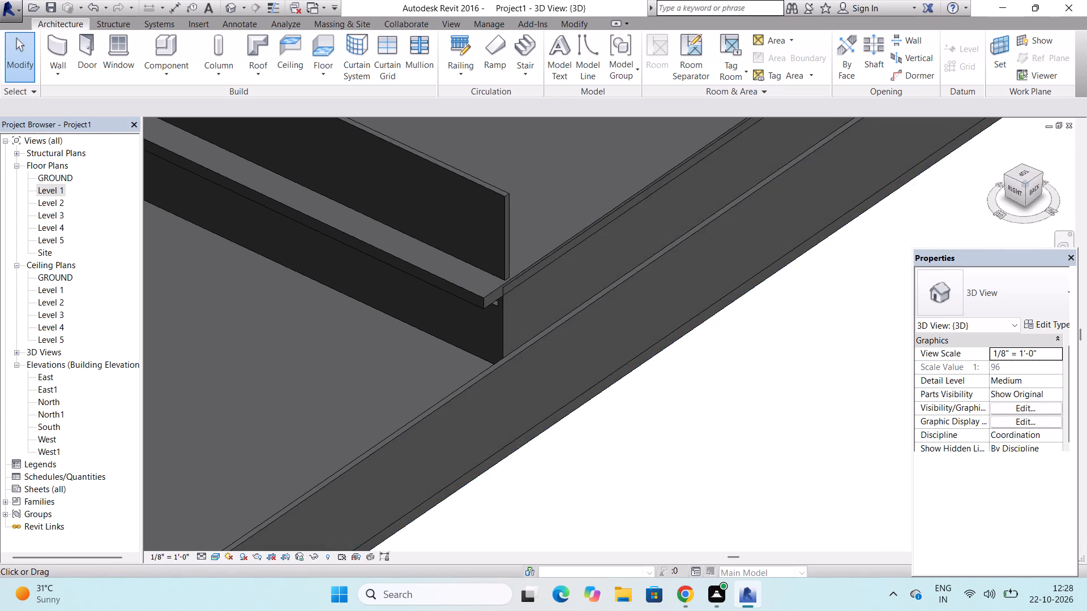
left_click_drag(1047, 182, 208, 155)
scroll(893, 222, "down", 2)
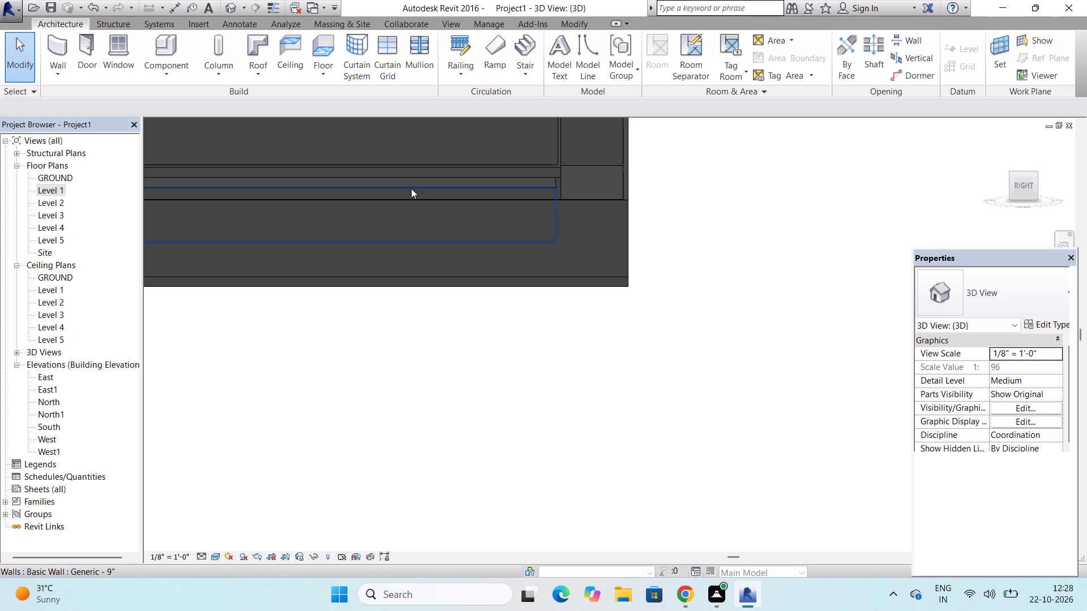
scroll(414, 186, "up", 2)
left_click(414, 186)
scroll(470, 195, "down", 2)
scroll(329, 182, "up", 5)
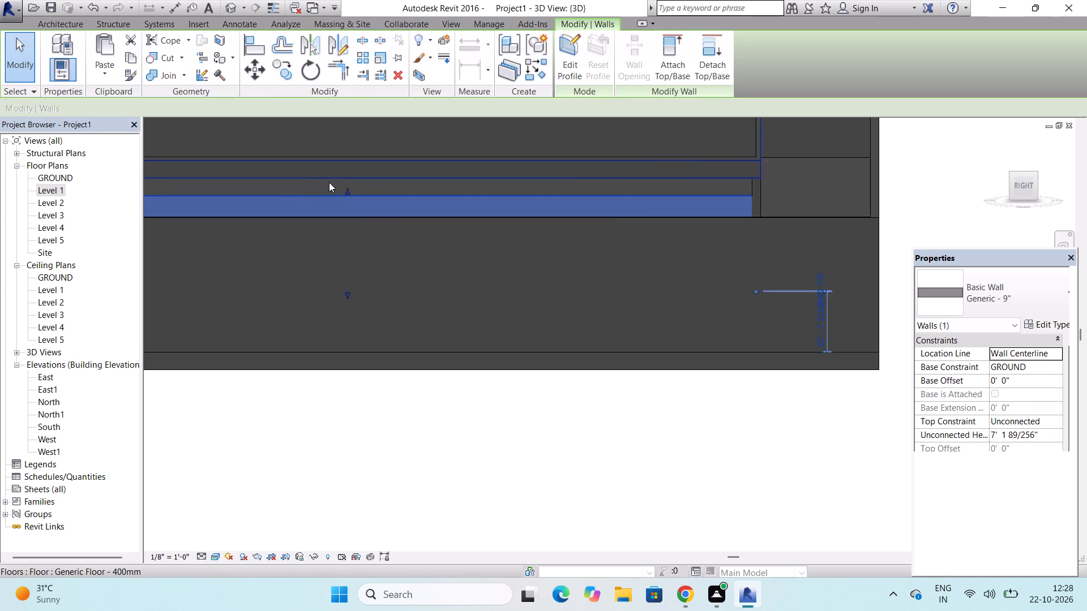
scroll(329, 182, "up", 1)
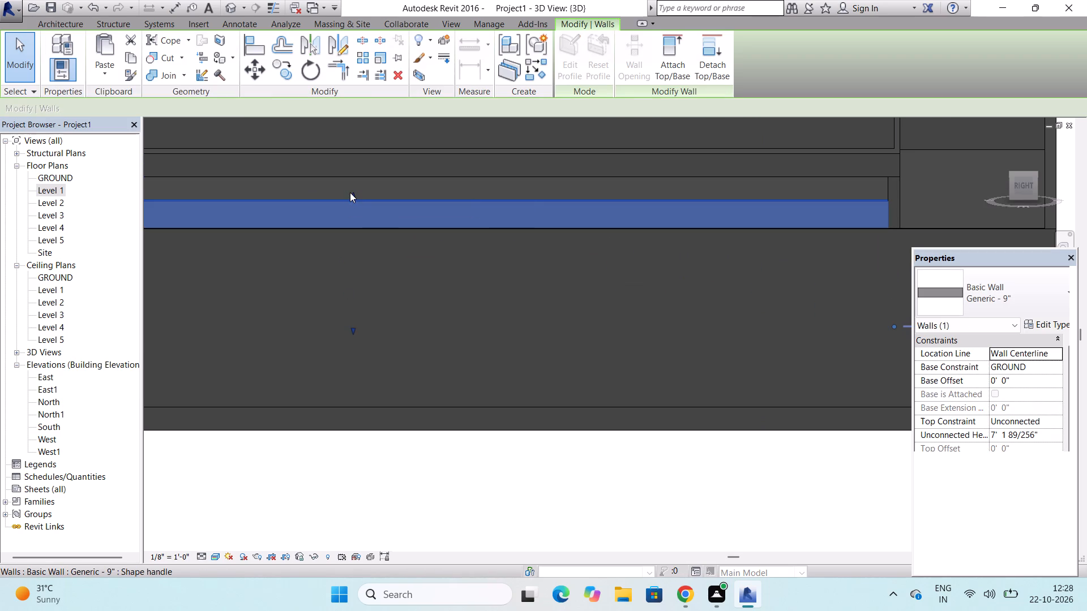
left_click_drag(353, 196, 363, 177)
scroll(370, 207, "down", 2)
key("Escape")
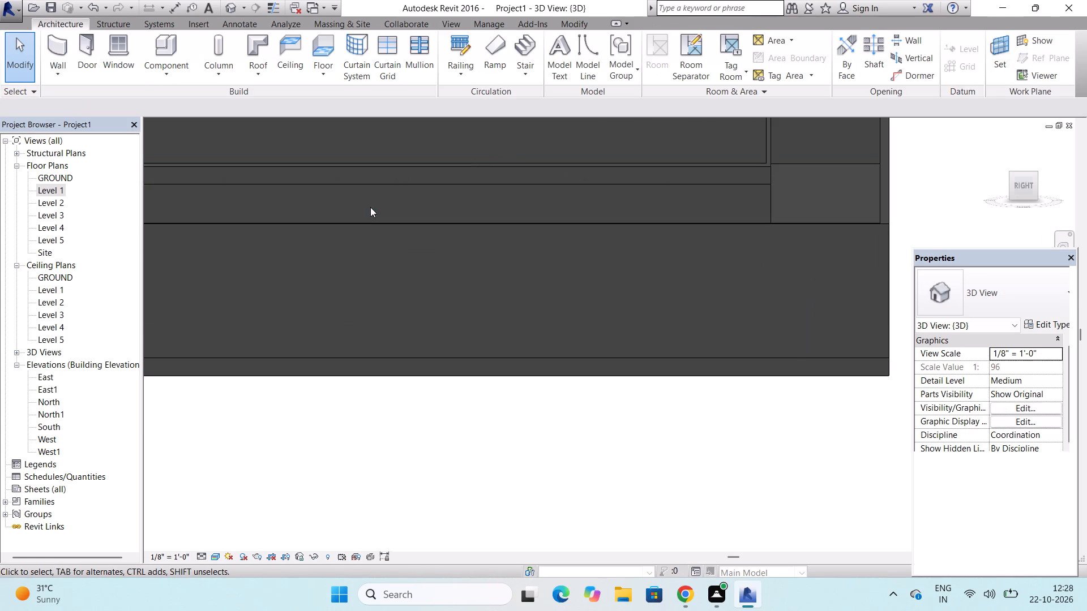
Pull the Level 1 floor's right boundary in to the outer face of the GROUND right end wall and finish the sketch.
scroll(370, 207, "down", 7)
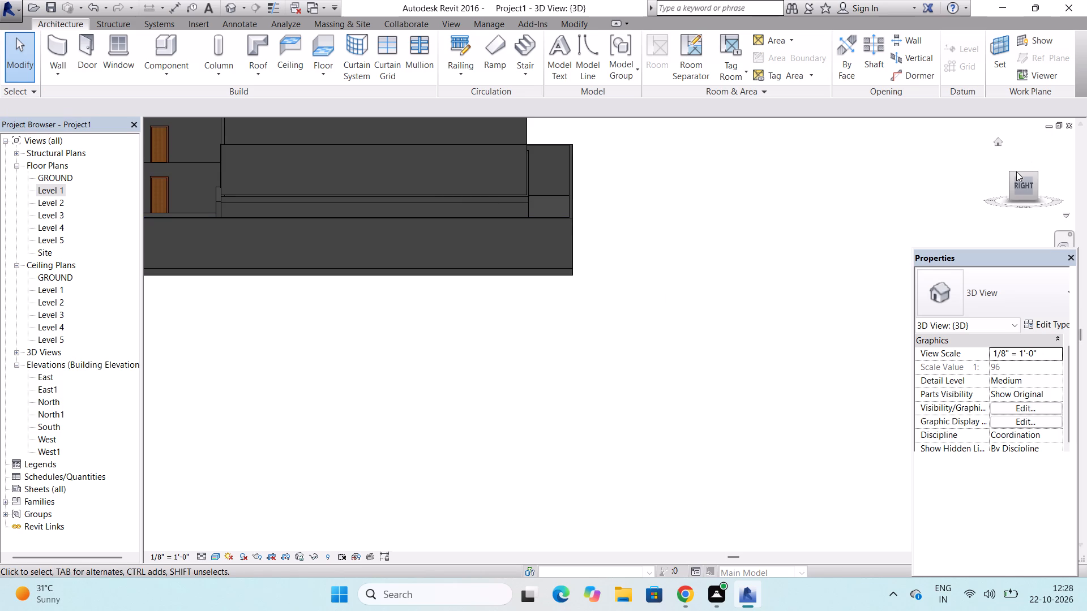
left_click_drag(1012, 177, 883, 199)
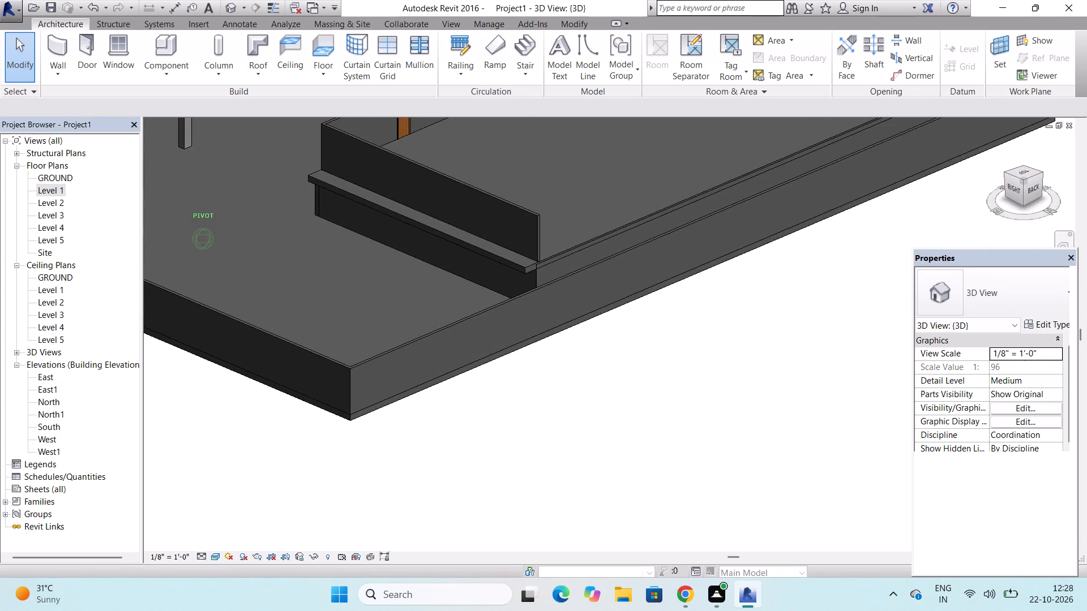
left_click_drag(883, 199, 865, 187)
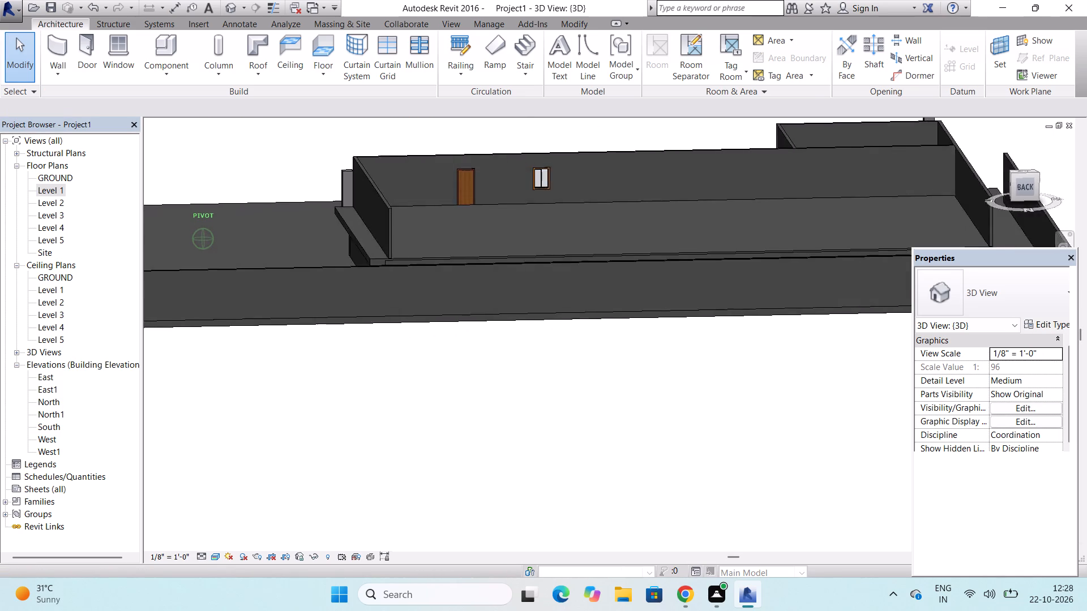
left_click_drag(865, 187, 896, 215)
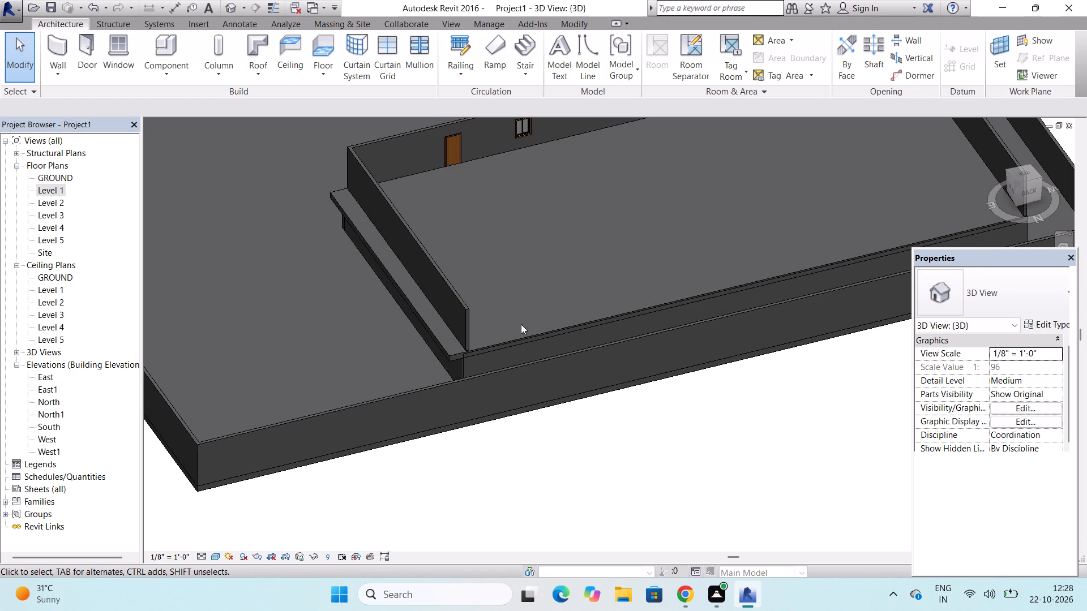
scroll(446, 352, "up", 3)
triple_click(446, 352)
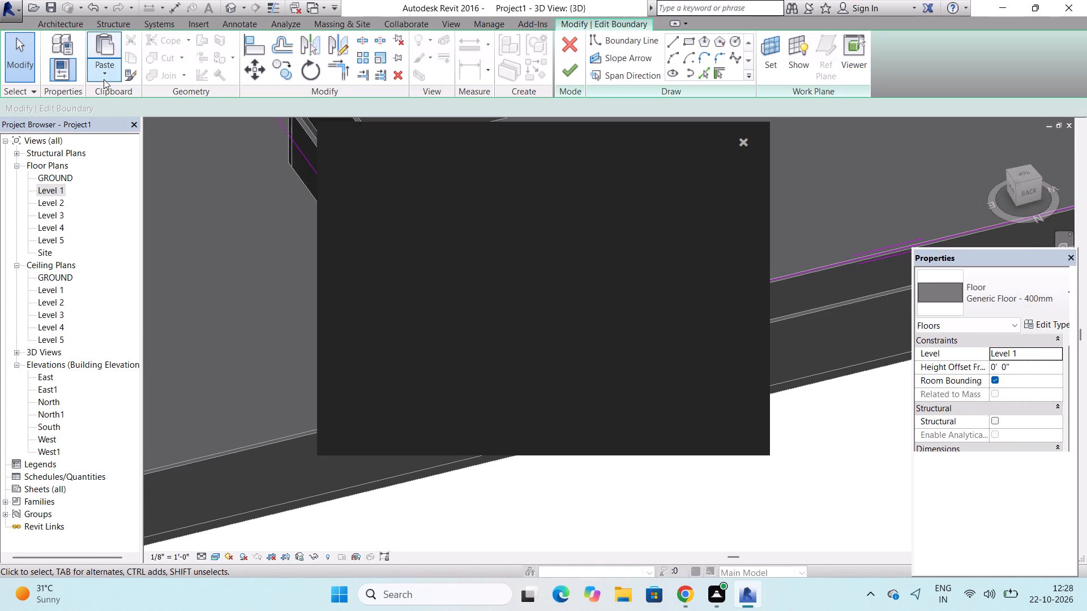
left_click(747, 140)
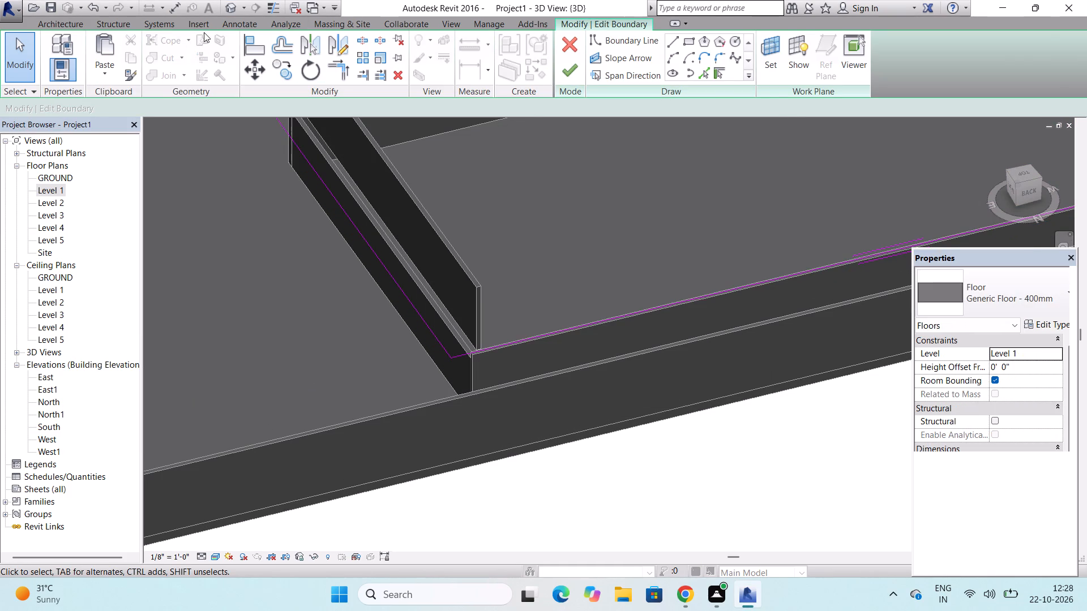
double_click(232, 5)
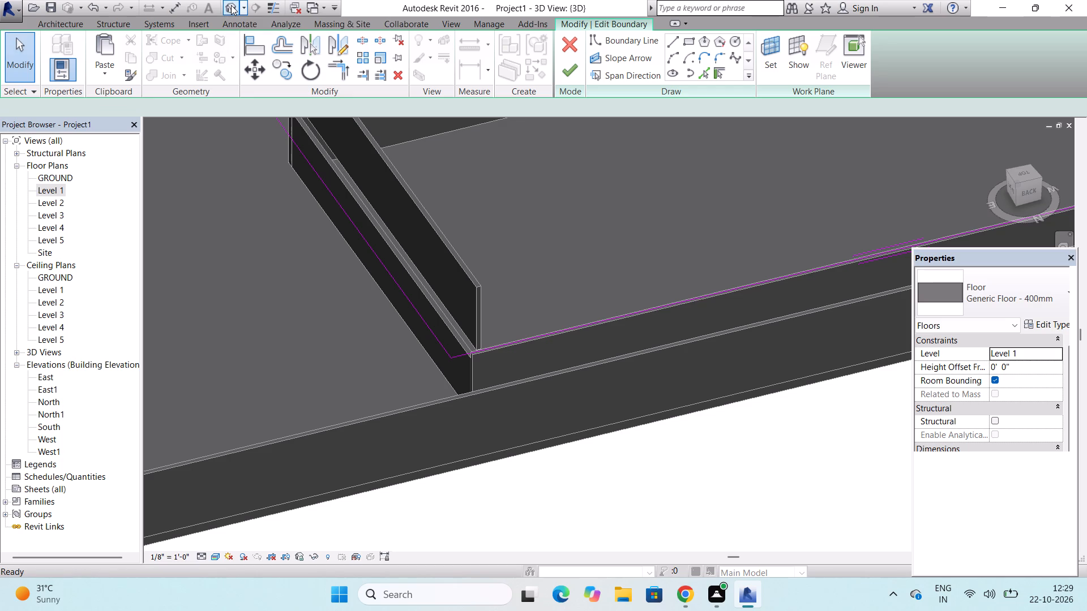
left_click(231, 5)
left_click(231, 5)
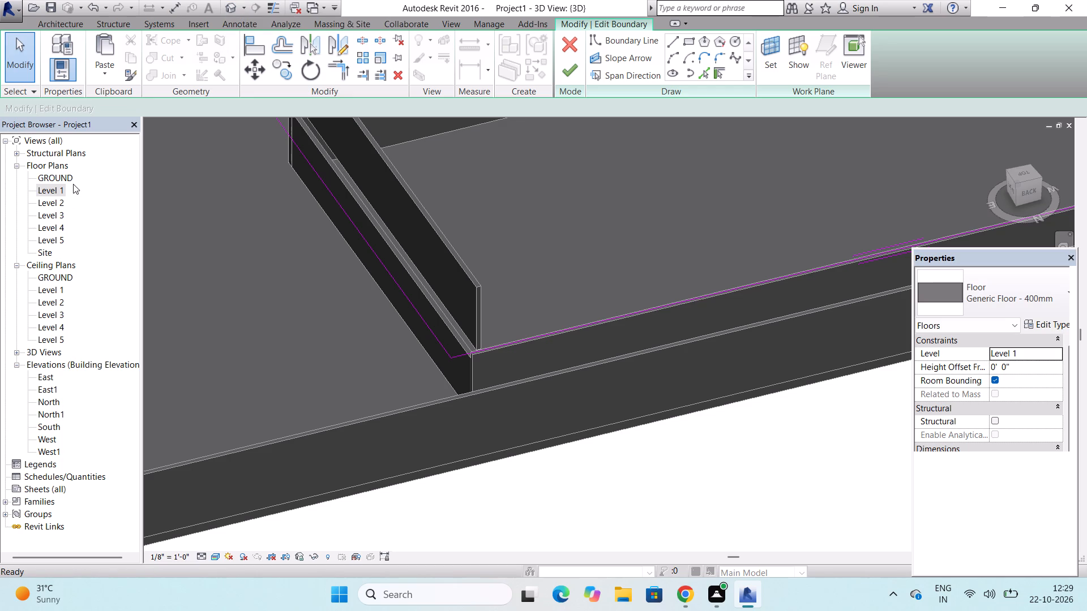
double_click(54, 187)
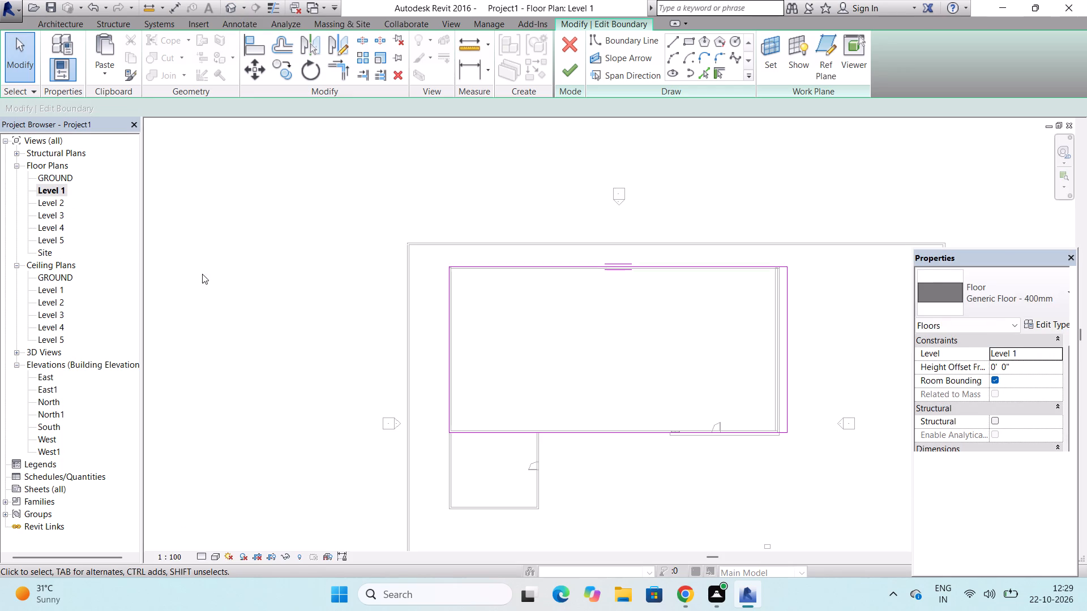
scroll(445, 387, "up", 9)
scroll(444, 371, "down", 6)
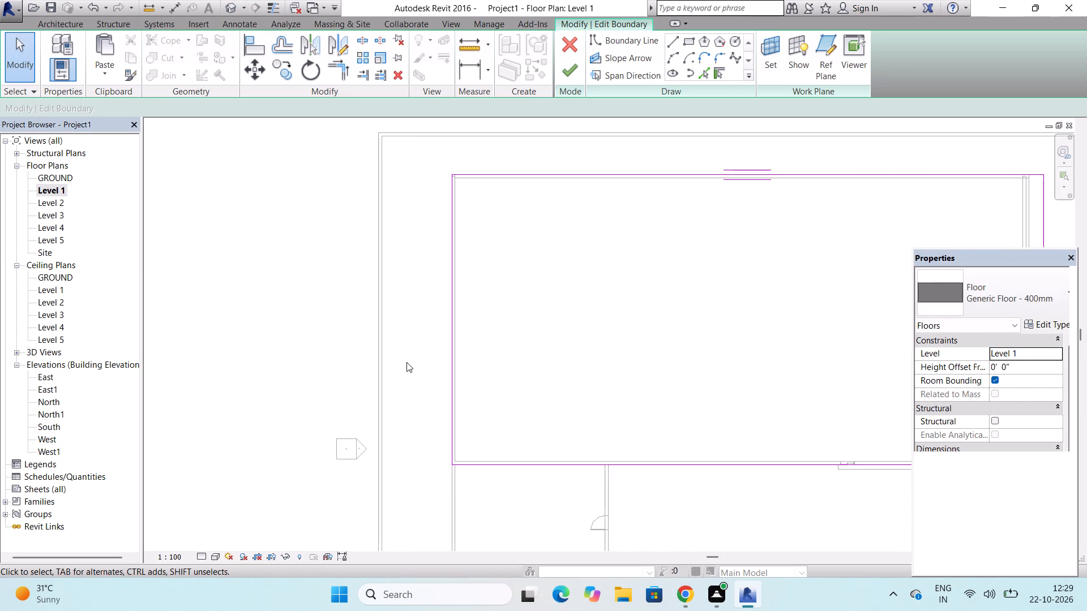
scroll(406, 362, "down", 3)
scroll(789, 337, "up", 8)
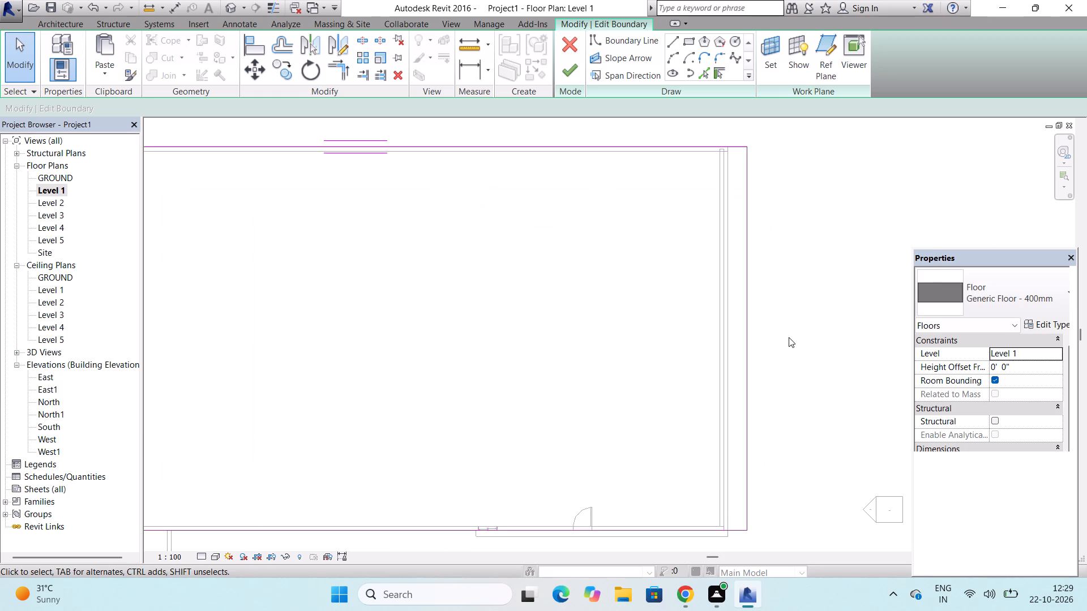
scroll(789, 337, "up", 2)
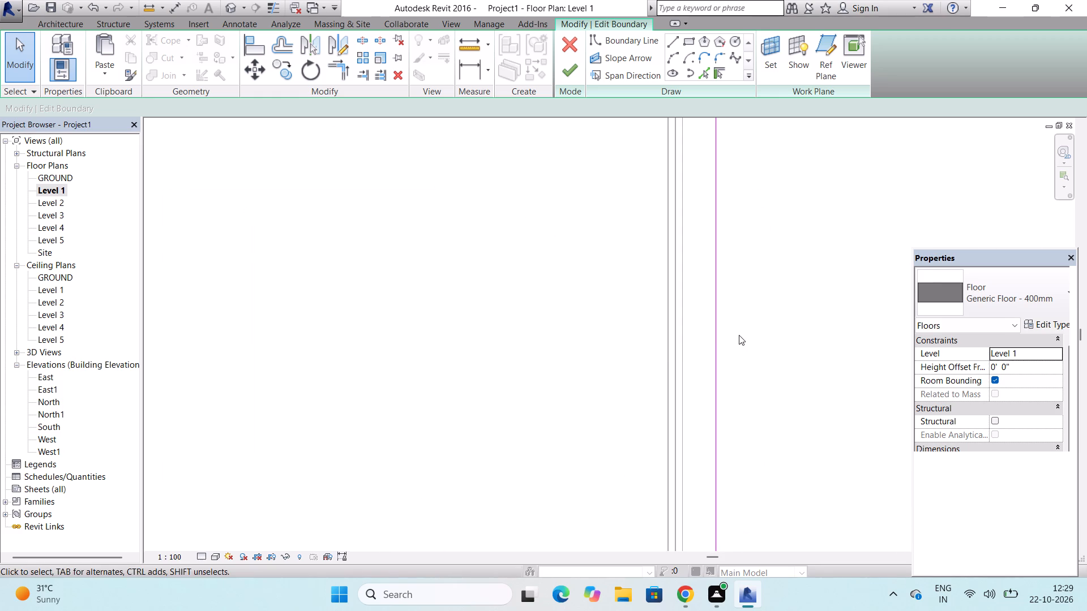
left_click_drag(714, 335, 680, 345)
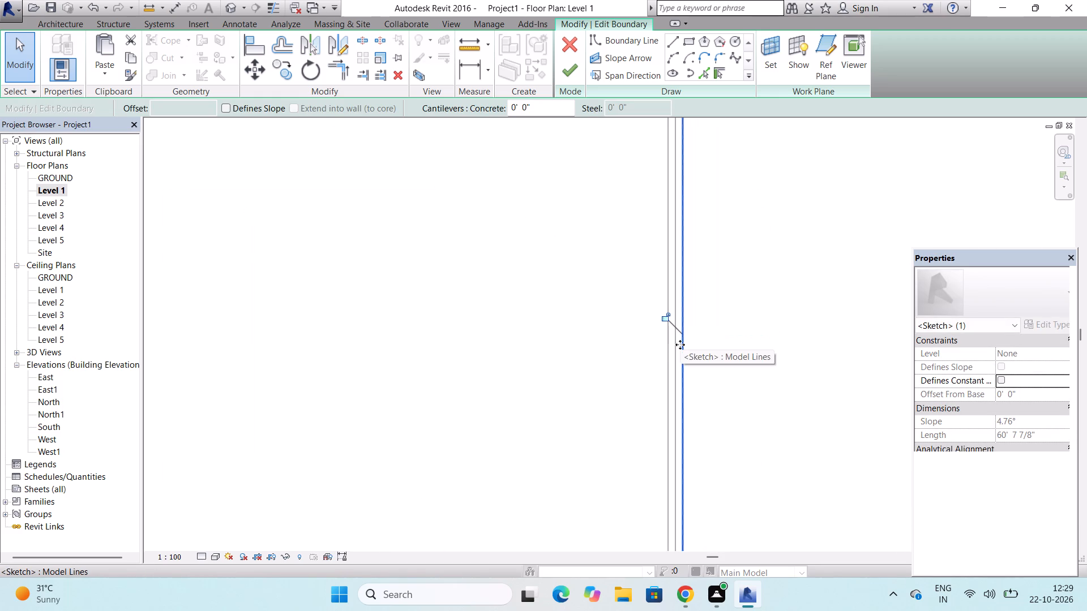
left_click(576, 78)
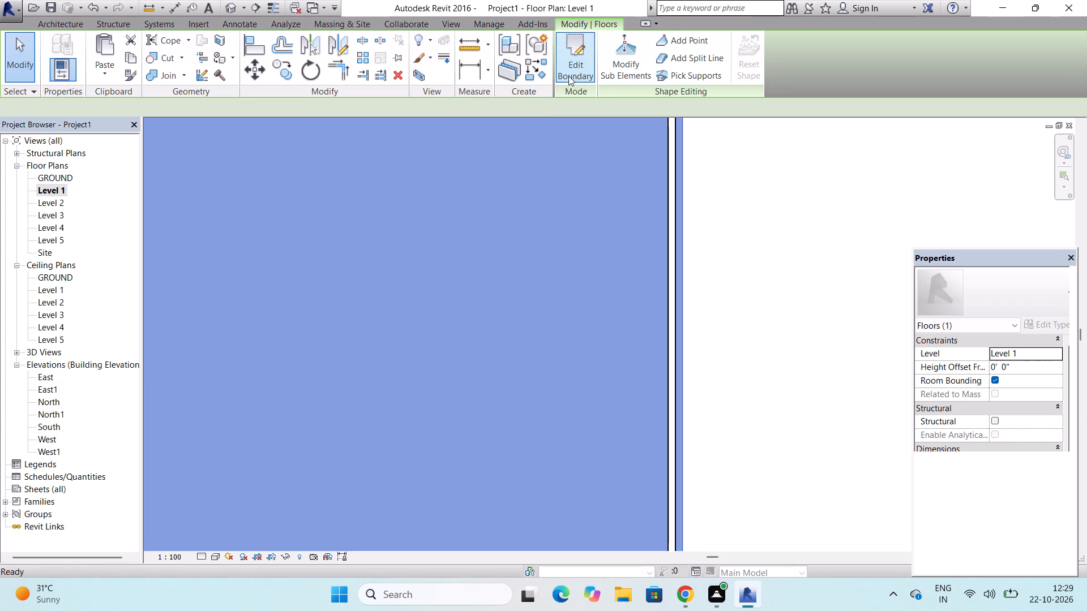
Move Level 1's 60'-0" right end wall outward so its outer face lines up with the floor's right edge.
left_click(233, 7)
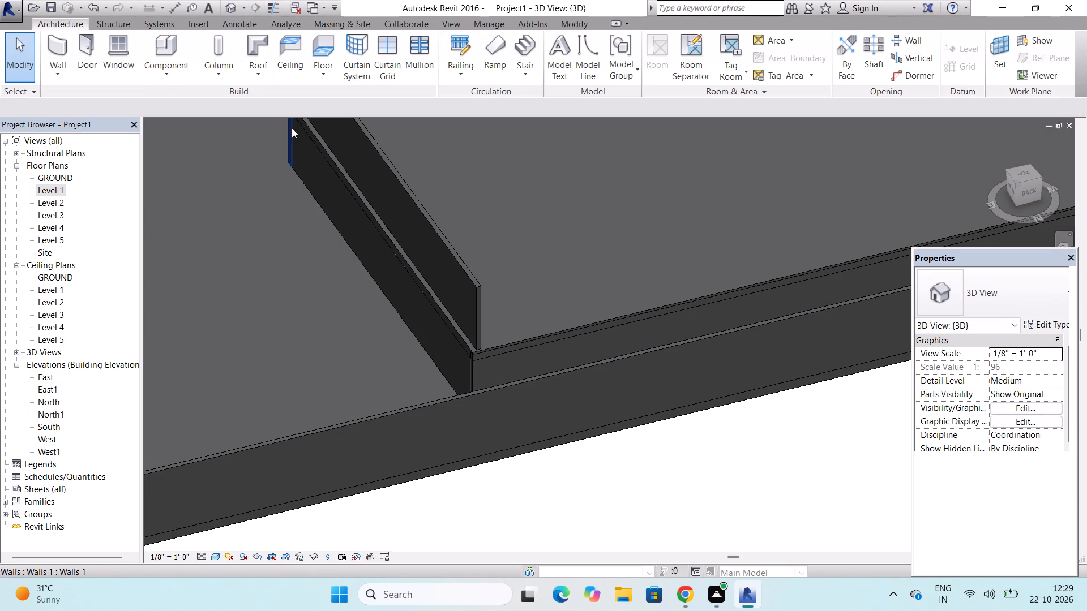
scroll(434, 386, "down", 4)
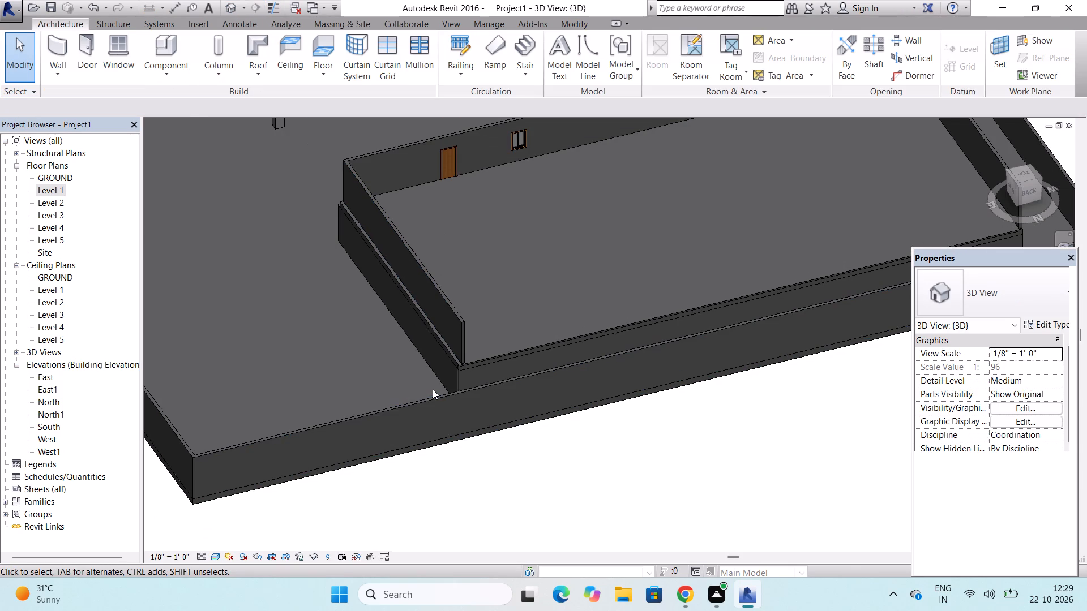
scroll(433, 389, "down", 1)
scroll(444, 335, "up", 3)
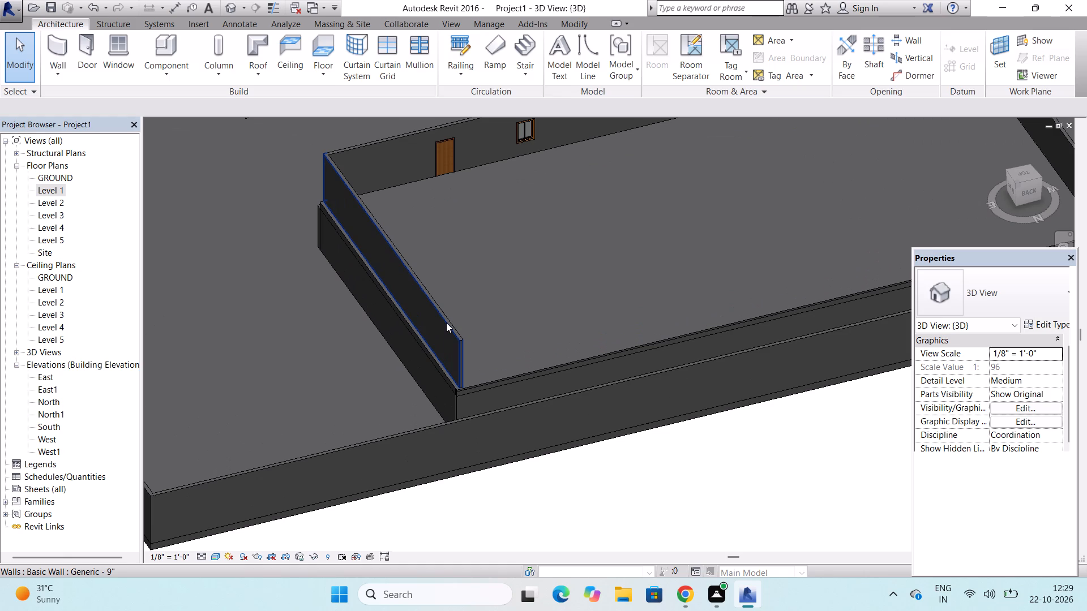
left_click(446, 322)
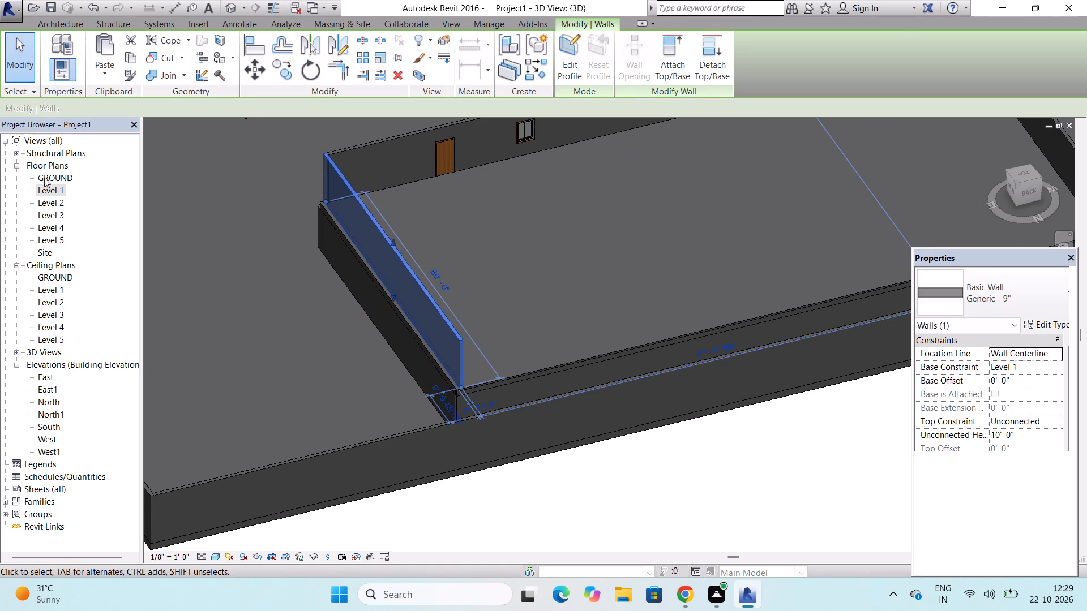
double_click(52, 188)
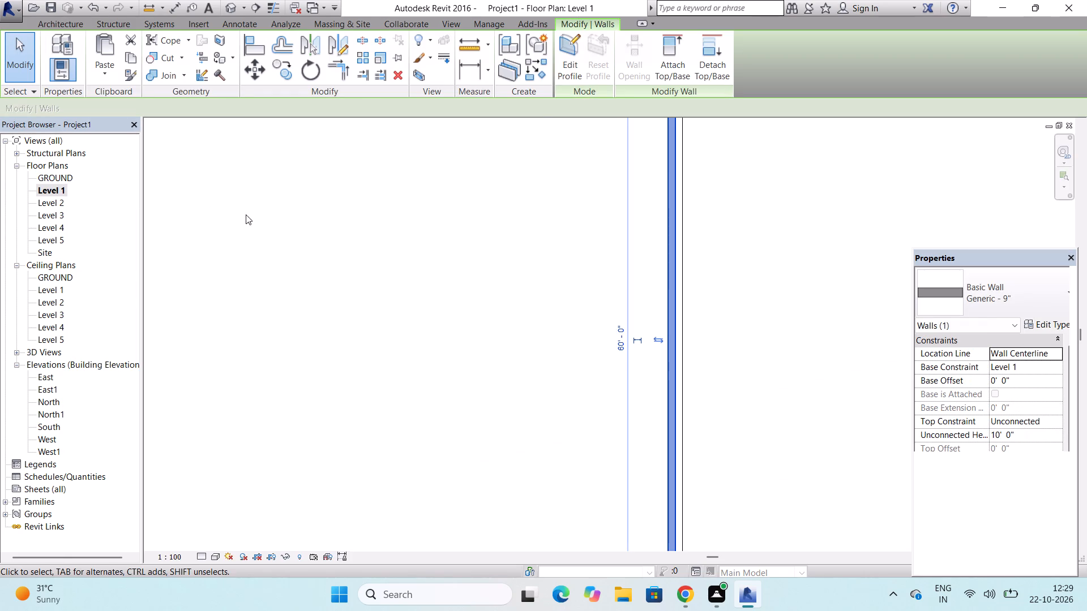
scroll(310, 214, "down", 3)
scroll(557, 273, "up", 1)
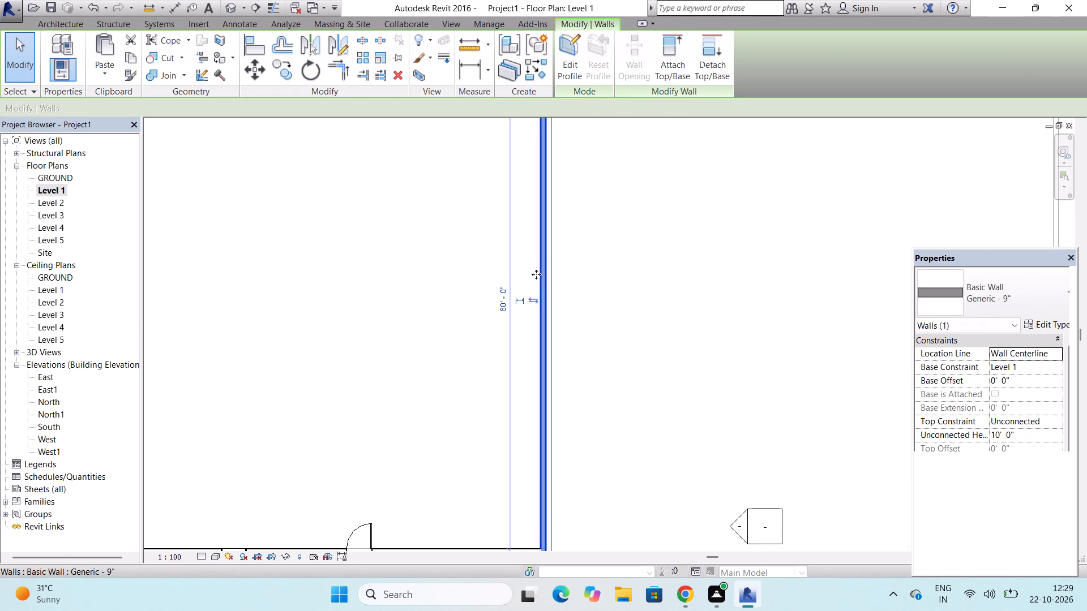
left_click(543, 265)
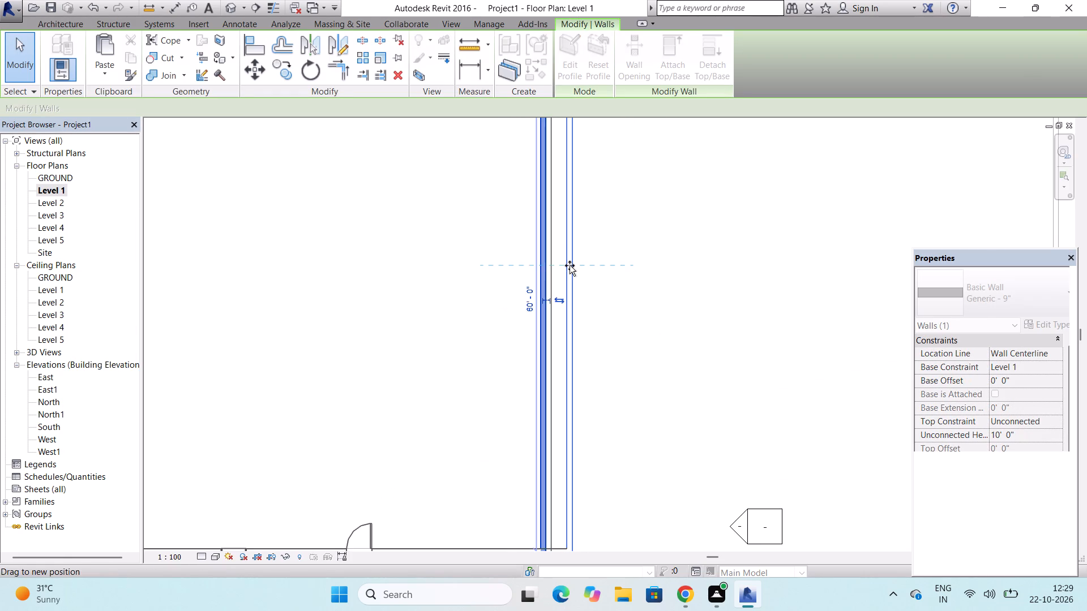
key("Escape")
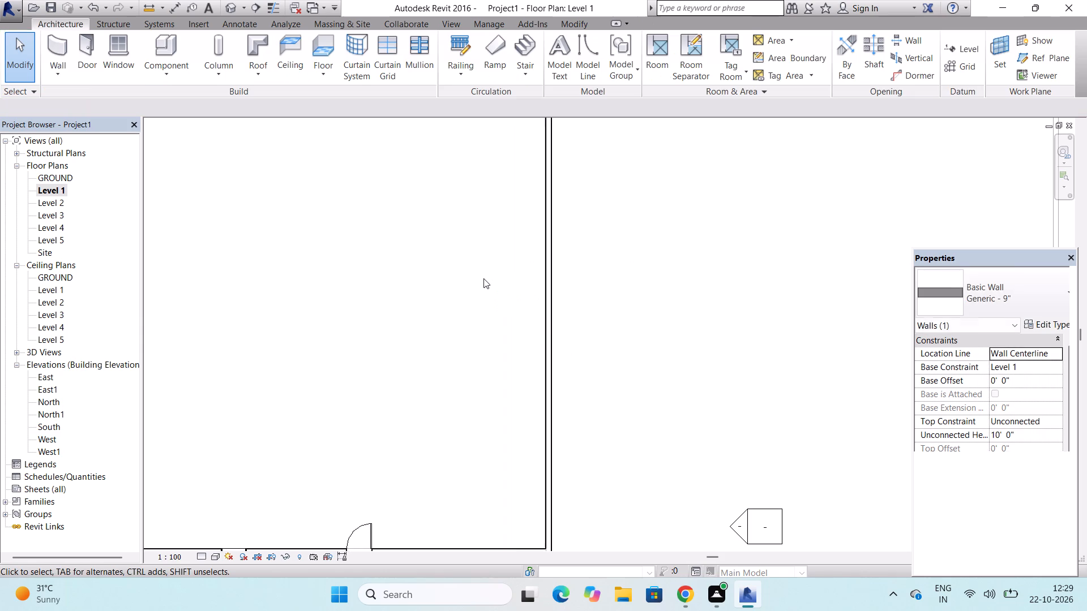
Sketch a rectangular 600 x 1200mm grid ceiling on Level 1 from the rear-left outer wall corner to the GROUND front-right outer corner and finish it.
scroll(483, 278, "down", 6)
scroll(481, 407, "down", 2)
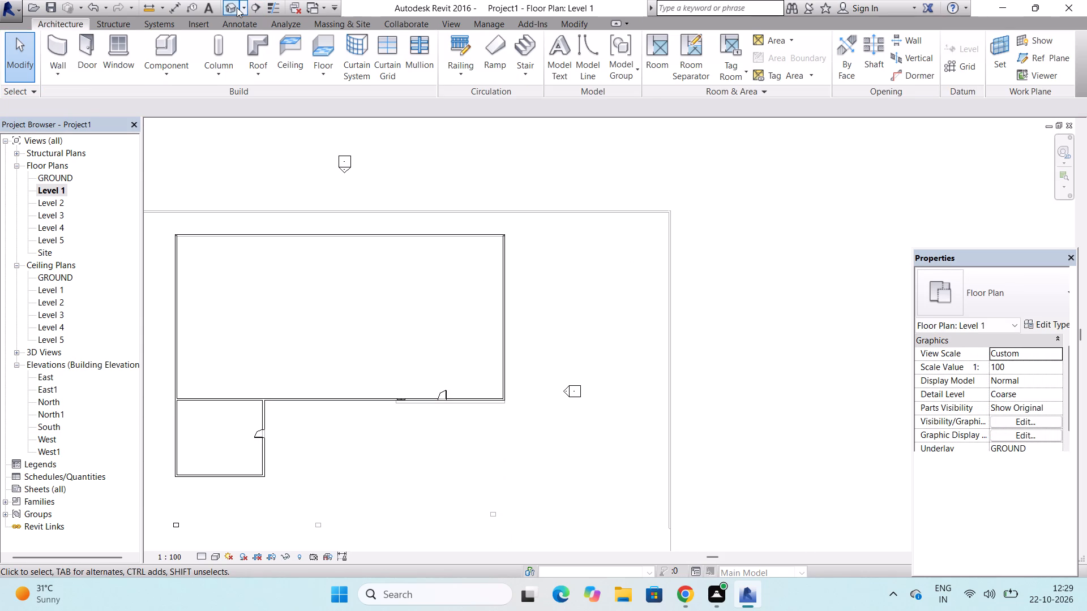
scroll(263, 351, "down", 2)
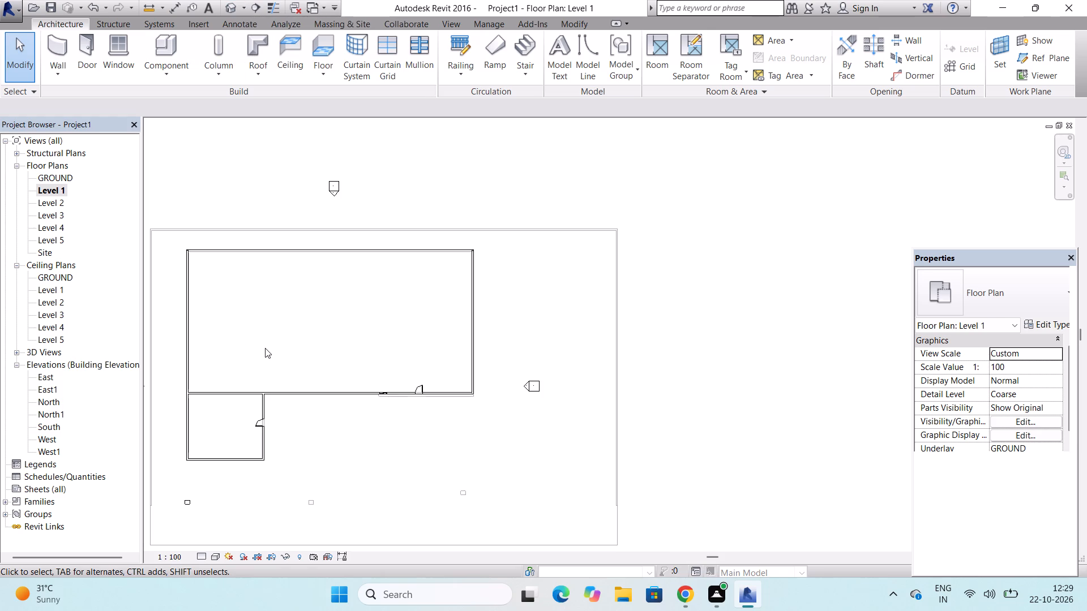
left_click(302, 62)
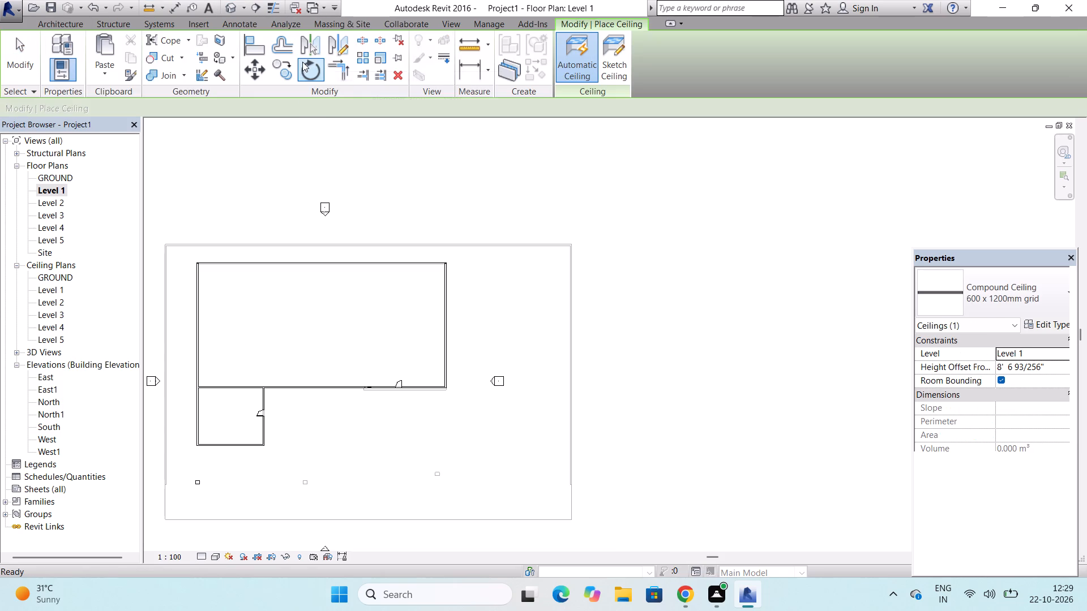
left_click(624, 63)
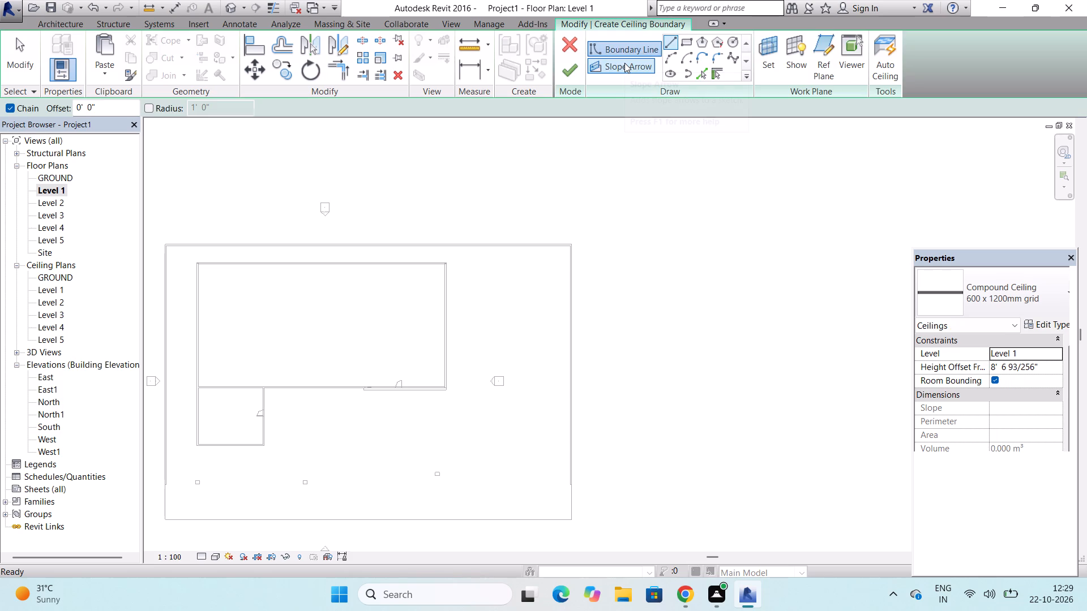
left_click(688, 40)
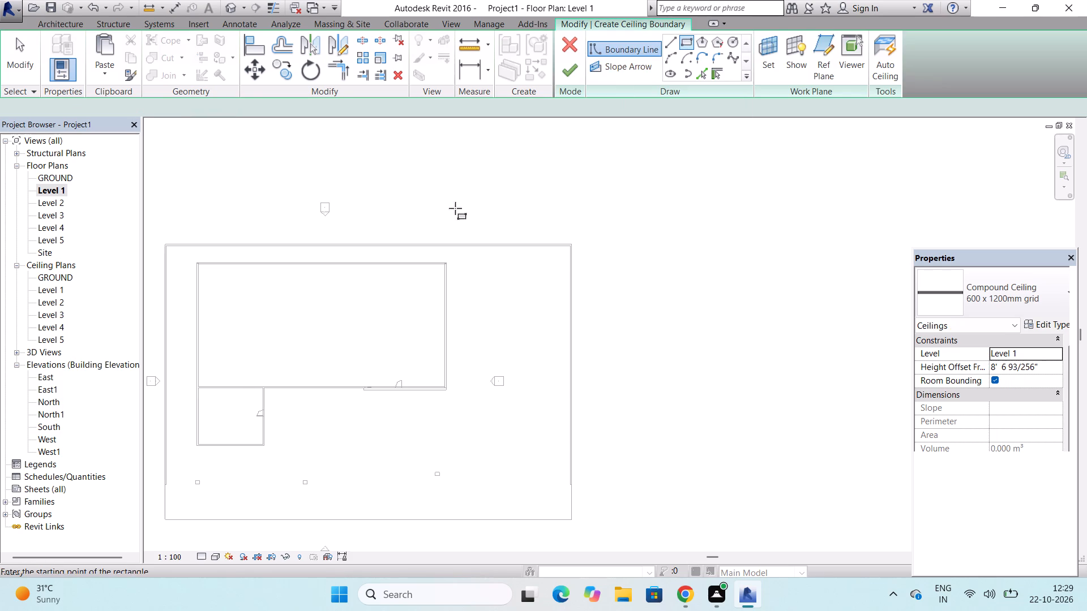
scroll(209, 286, "up", 3)
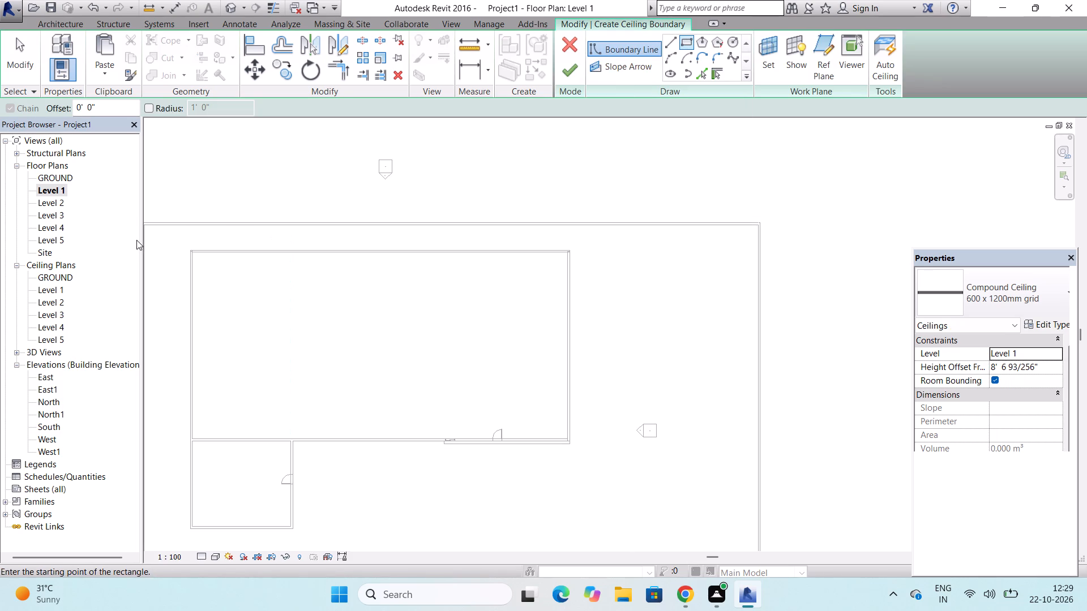
scroll(186, 243, "up", 19)
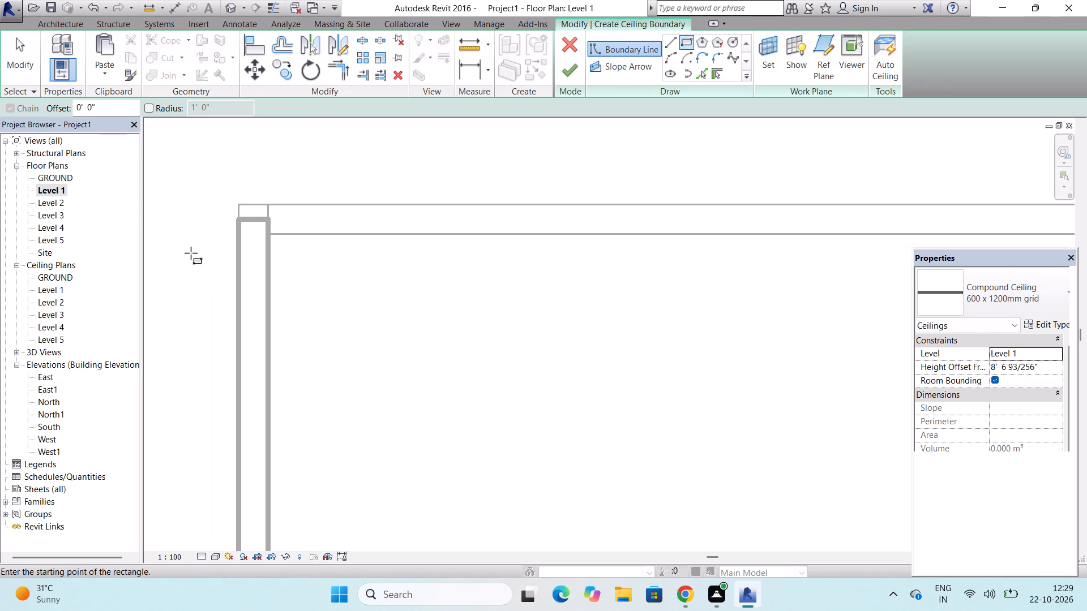
left_click(239, 209)
scroll(239, 209, "down", 13)
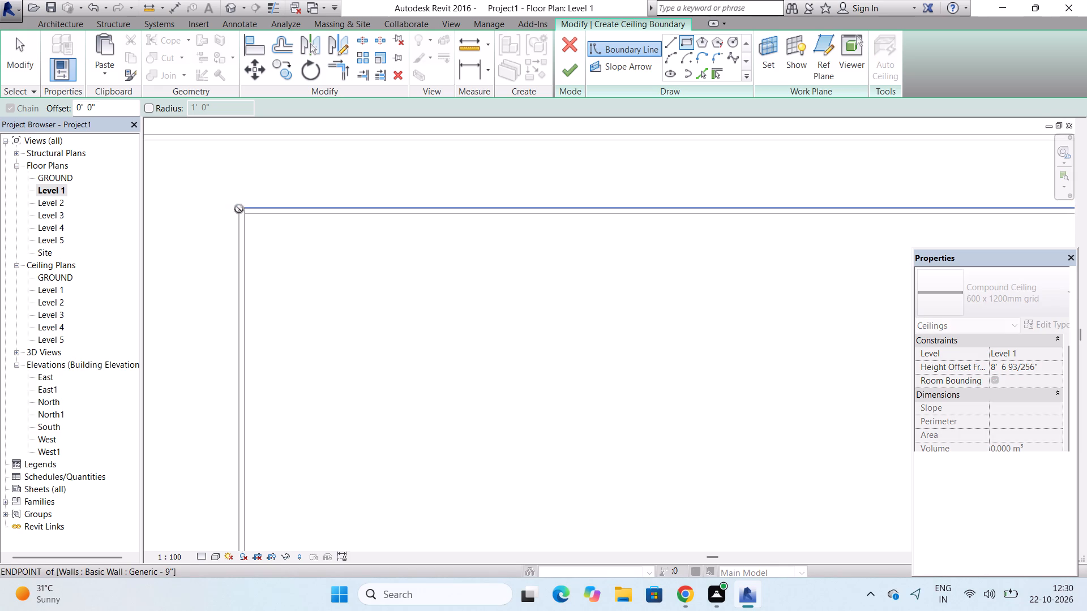
scroll(239, 209, "down", 6)
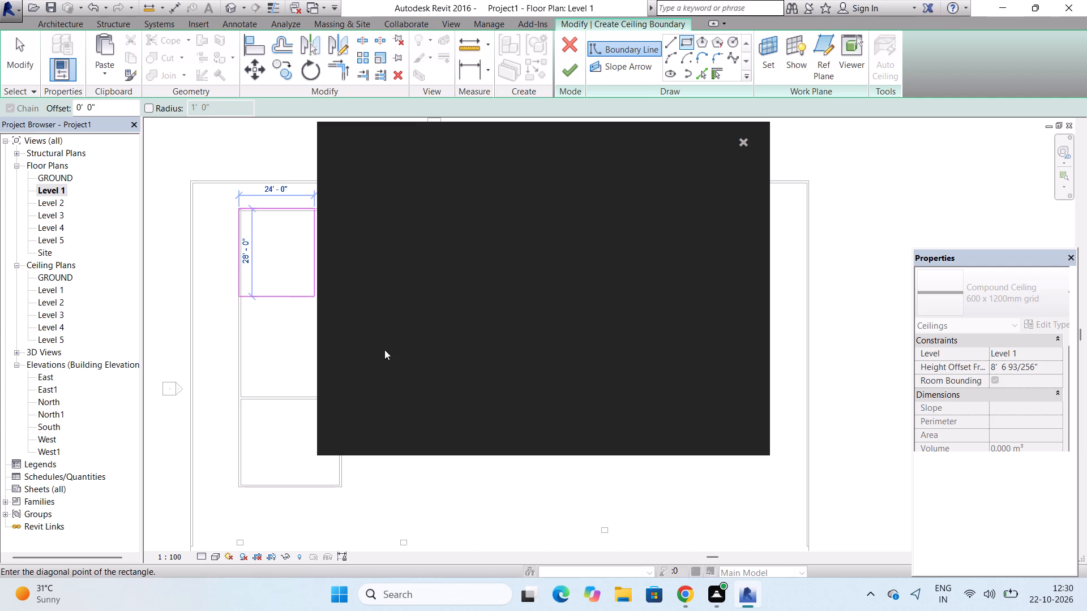
left_click(742, 145)
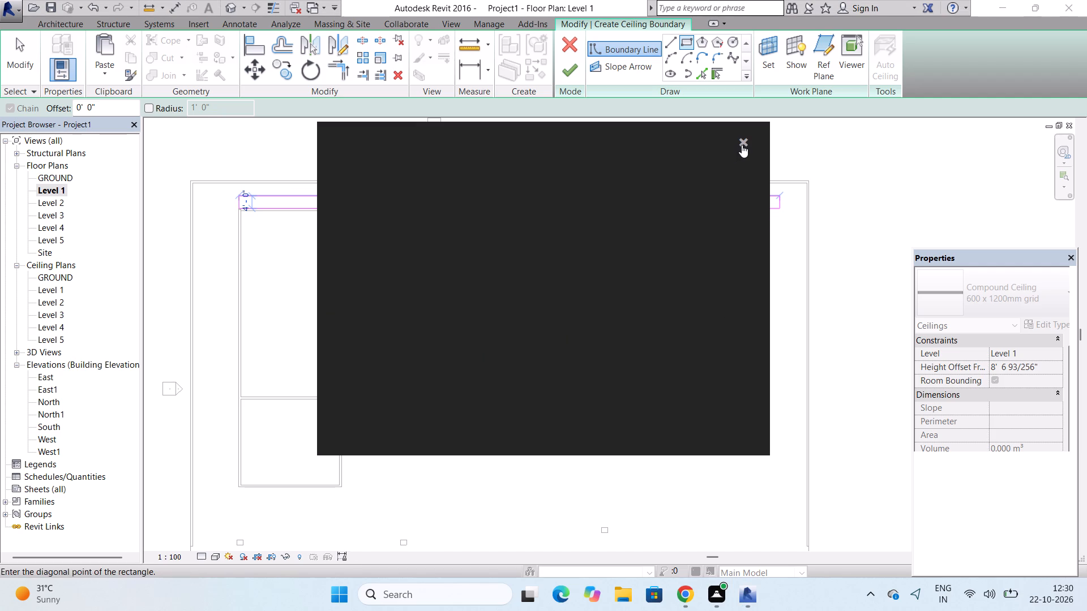
scroll(742, 217, "down", 4)
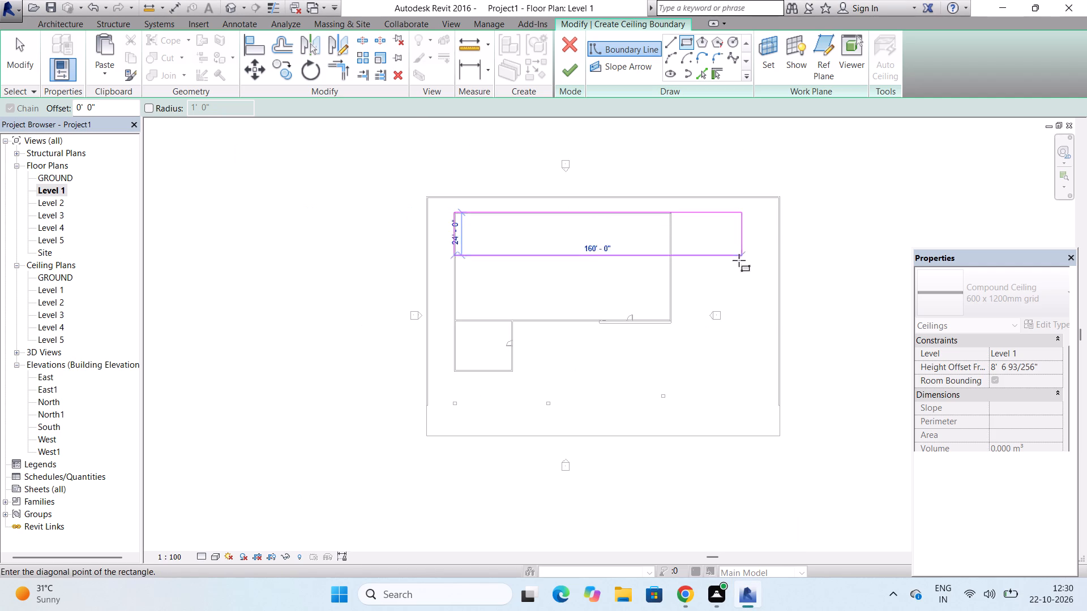
scroll(694, 356, "up", 7)
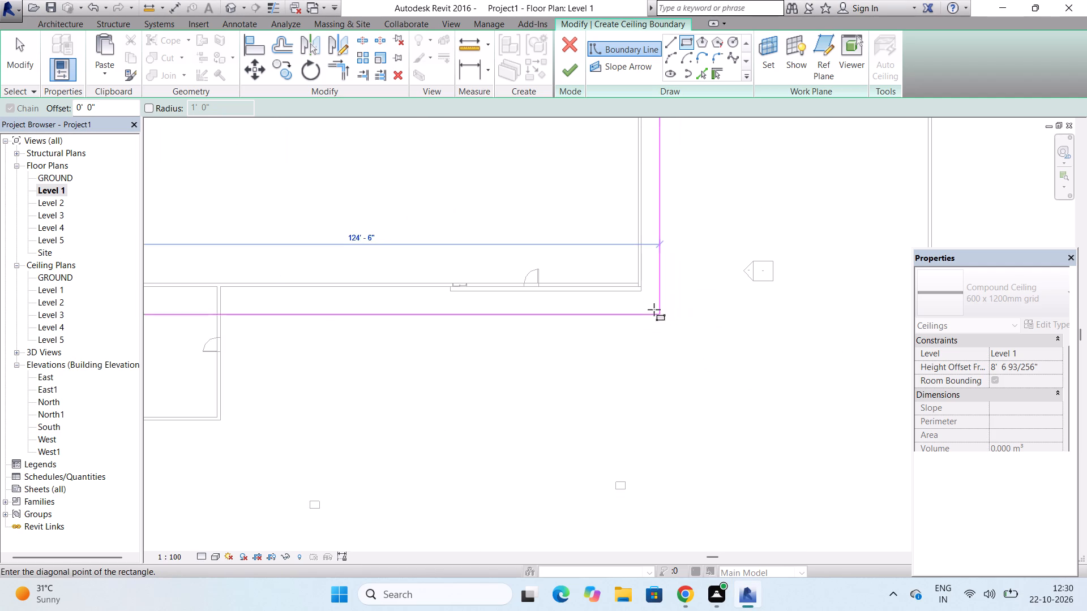
scroll(649, 307, "up", 8)
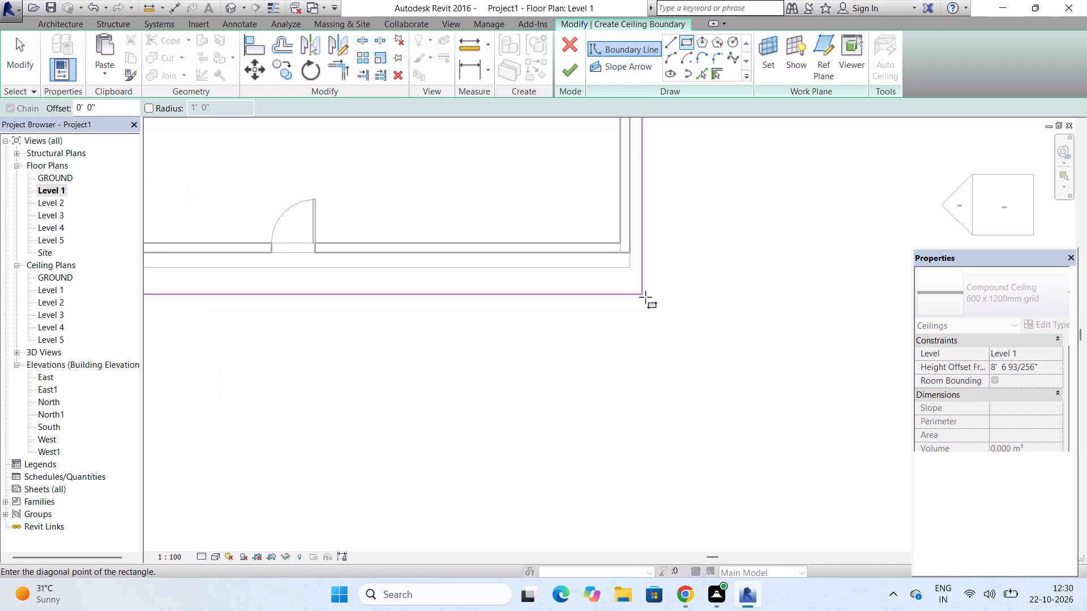
left_click(633, 265)
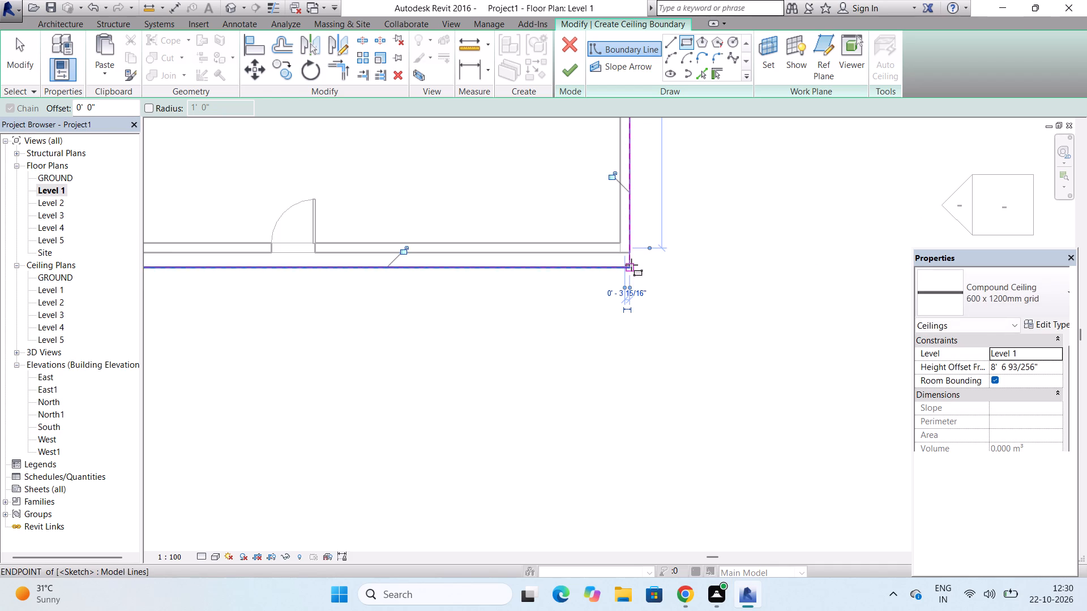
left_click(567, 76)
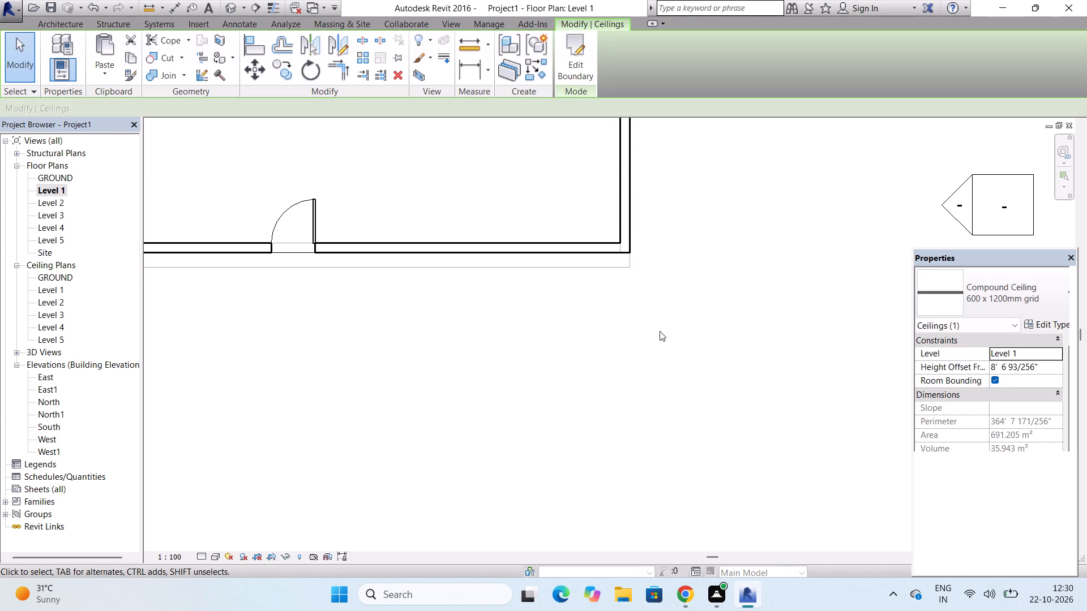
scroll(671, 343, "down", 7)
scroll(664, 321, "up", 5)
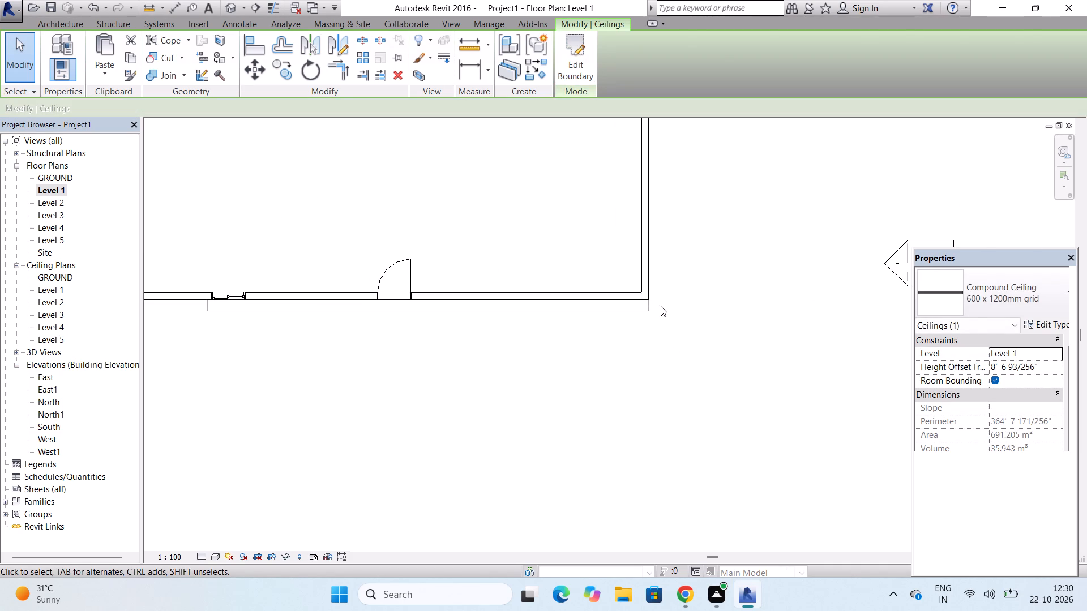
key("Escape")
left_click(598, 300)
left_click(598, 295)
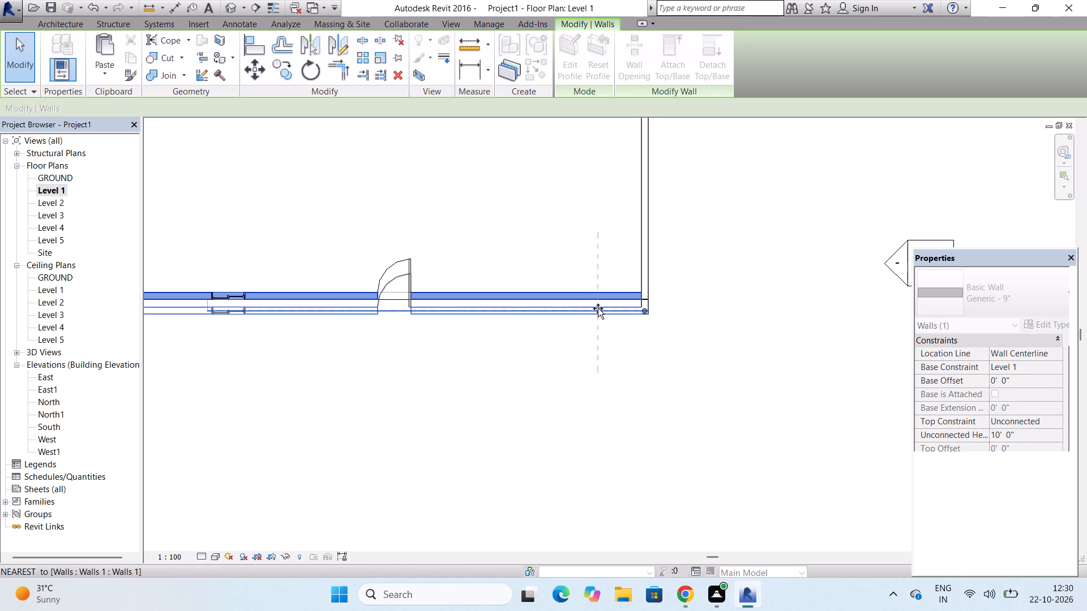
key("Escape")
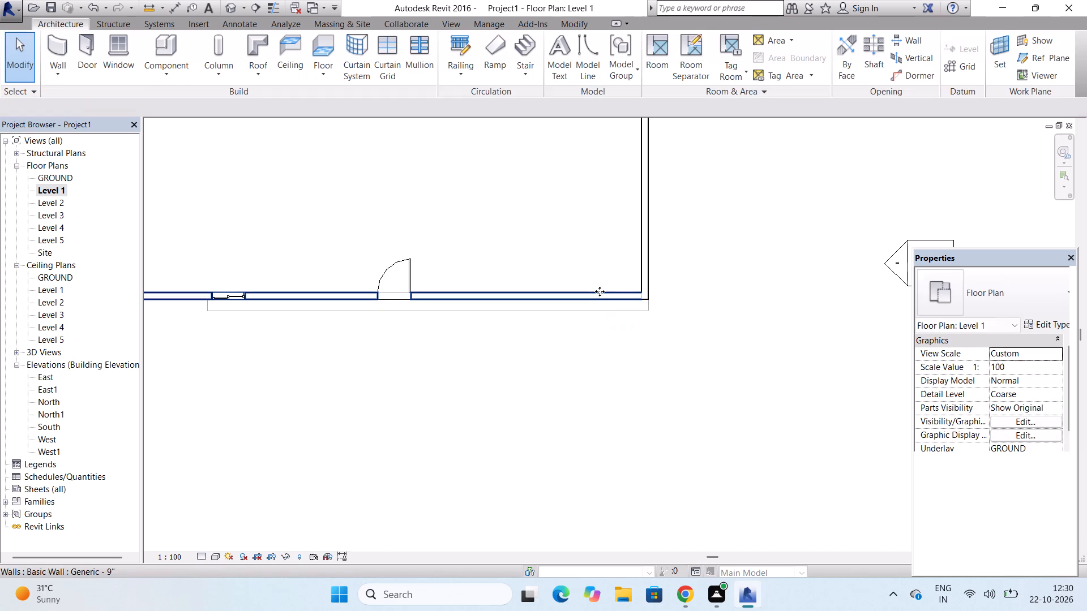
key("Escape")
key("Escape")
Examine in 3D how the new Level 1 ceiling's edges line up with the walls at the front-right corner.
scroll(600, 295, "down", 6)
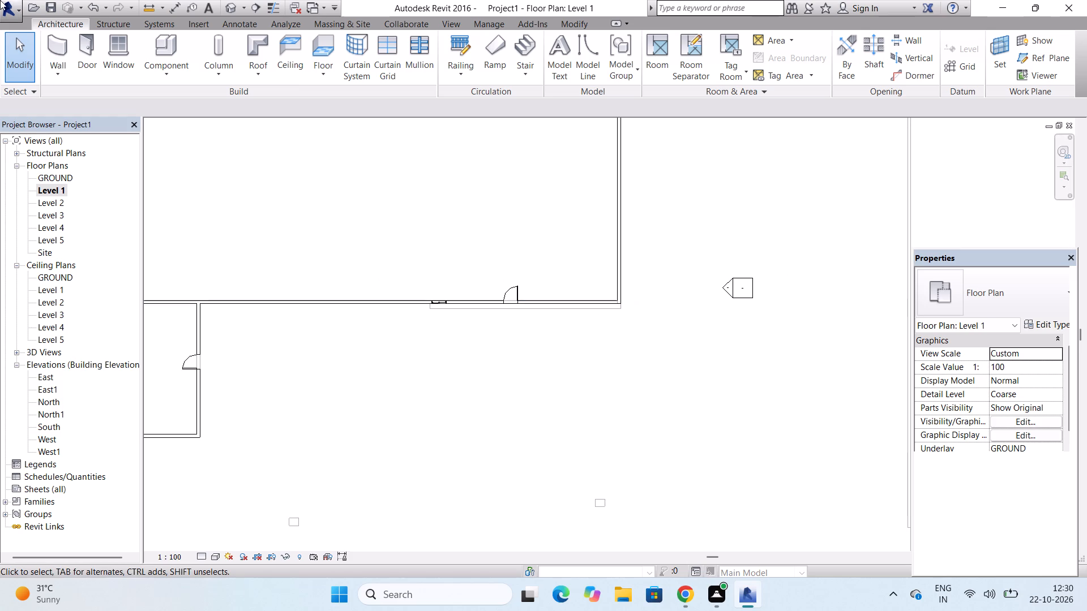
double_click(226, 8)
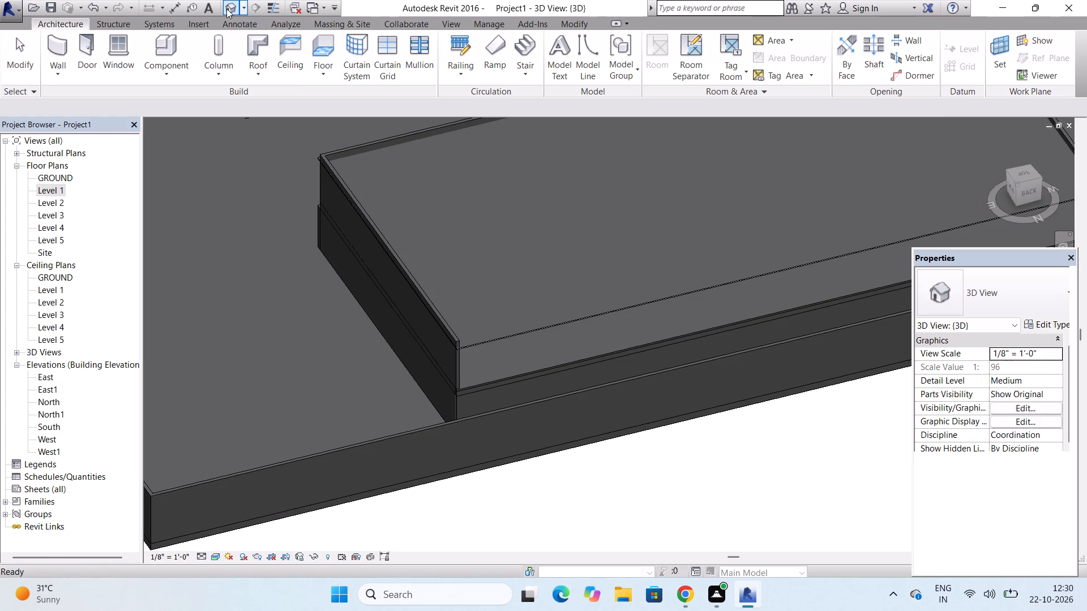
scroll(216, 50, "down", 6)
scroll(157, 278, "down", 10)
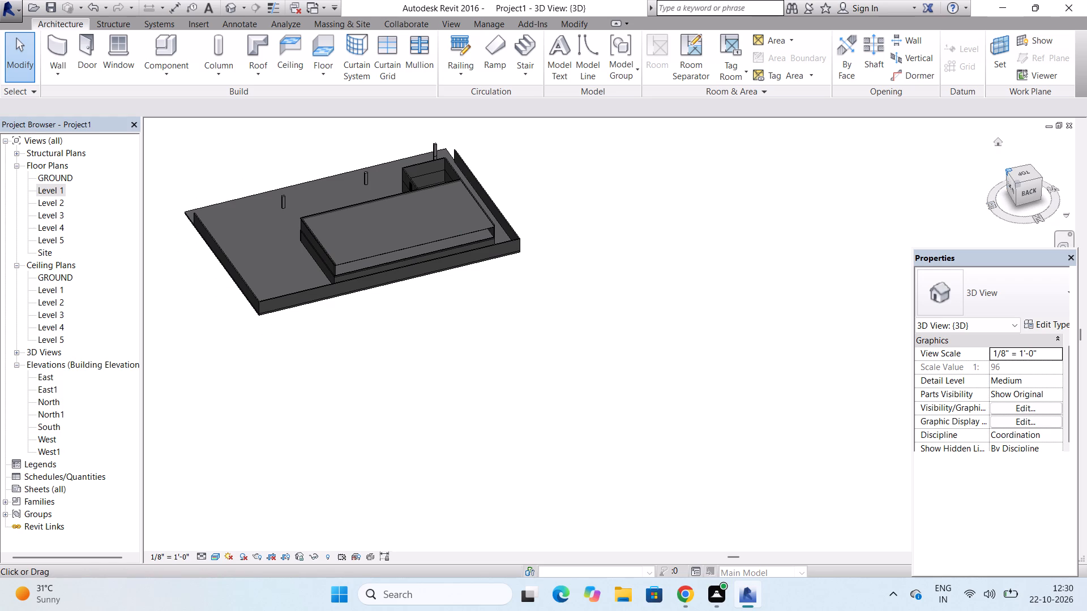
left_click_drag(1007, 170, 198, 175)
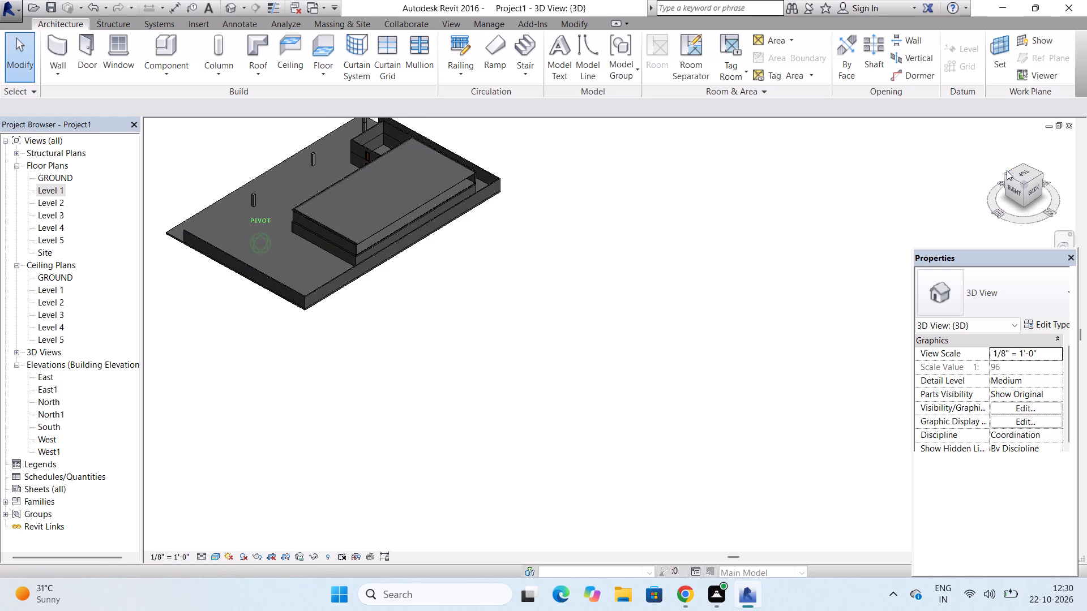
left_click_drag(1003, 177, 199, 176)
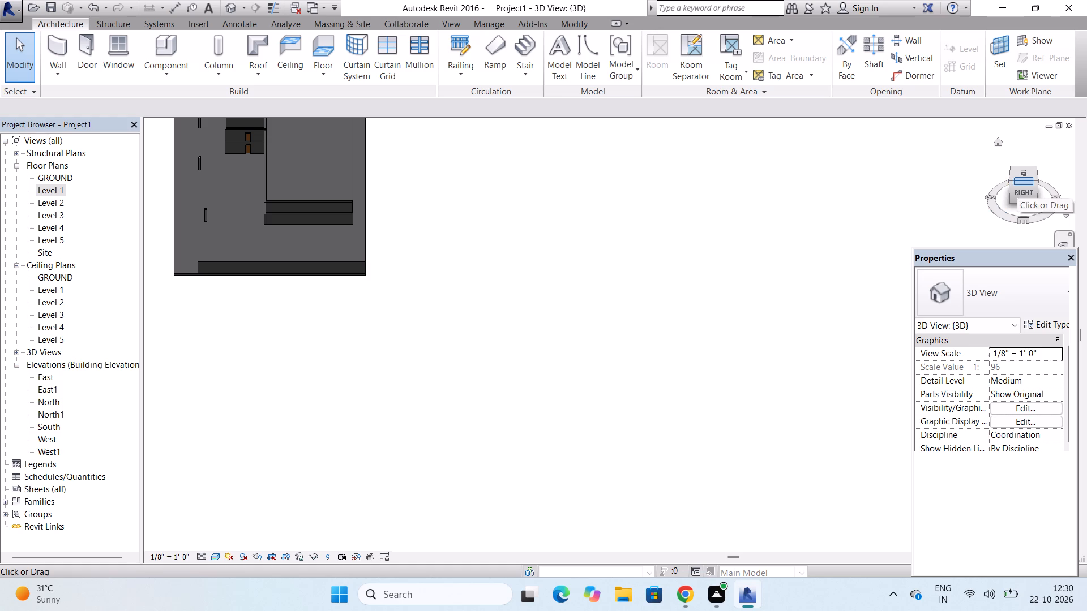
left_click_drag(1013, 183, 202, 178)
scroll(204, 201, "up", 8)
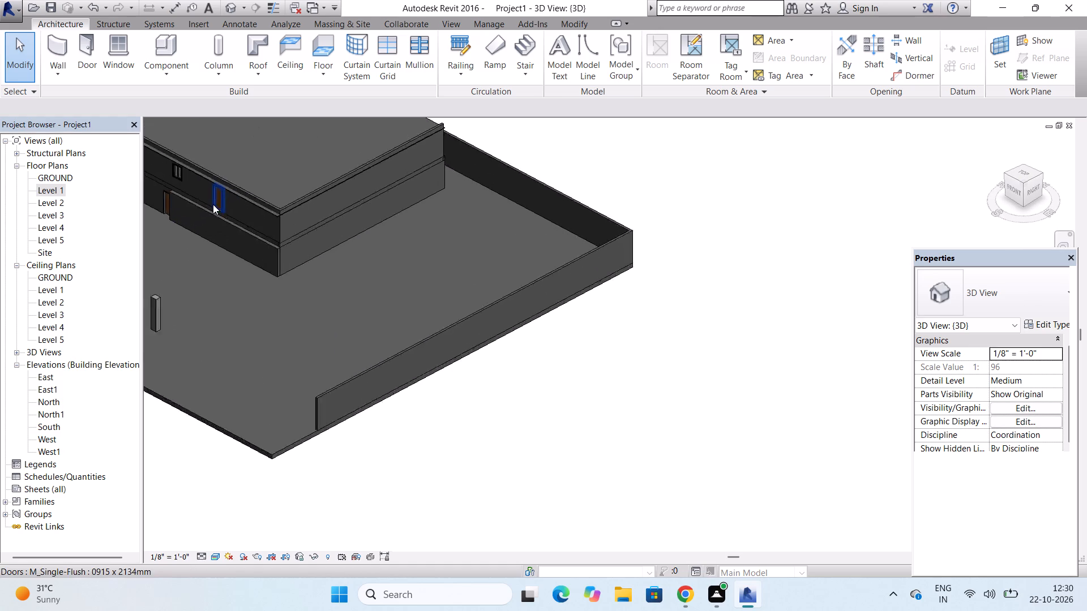
scroll(213, 204, "up", 9)
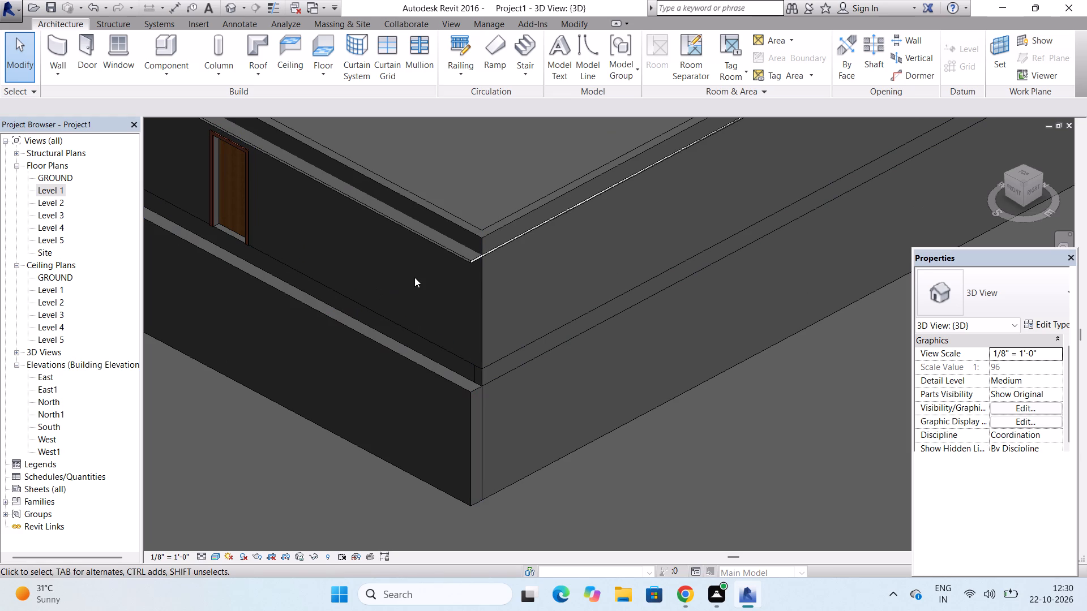
Pull the ceiling's front boundary line in to the outer face of the Level 1 front wall and finish the sketch.
double_click(441, 247)
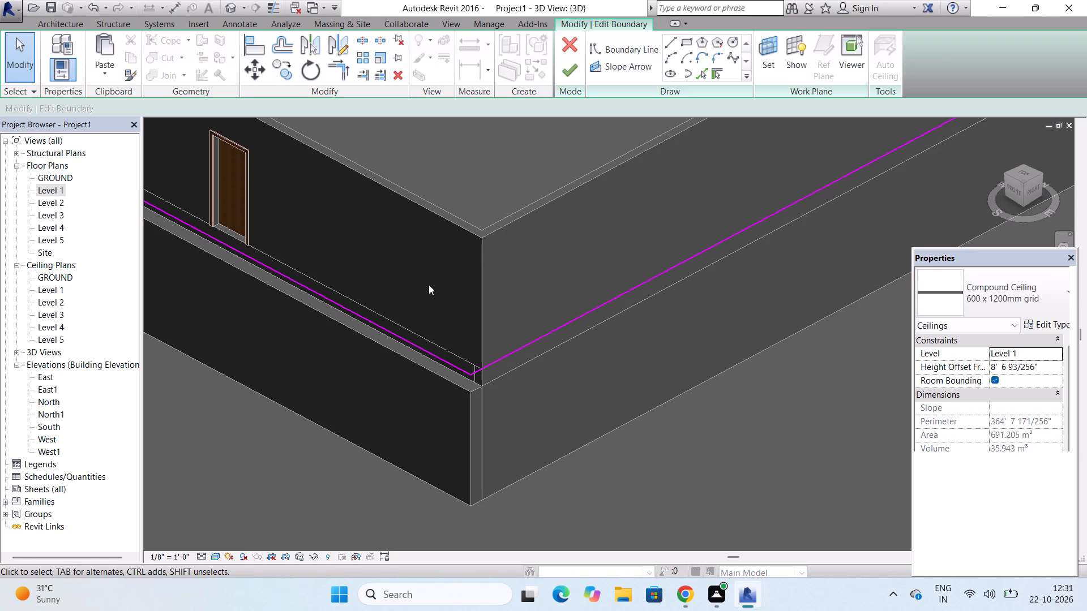
double_click(47, 187)
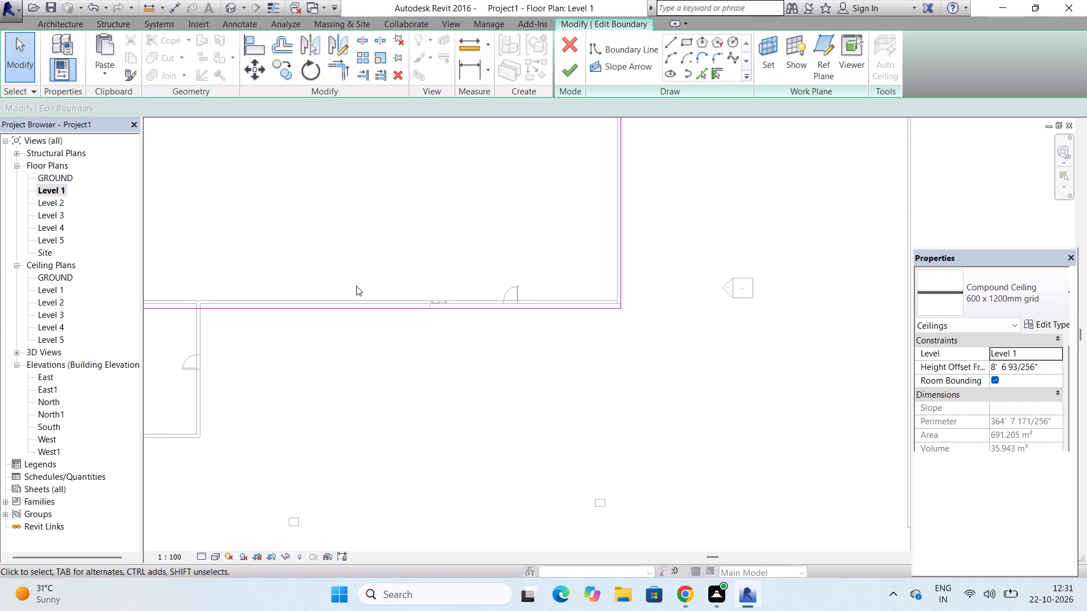
scroll(518, 316, "up", 8)
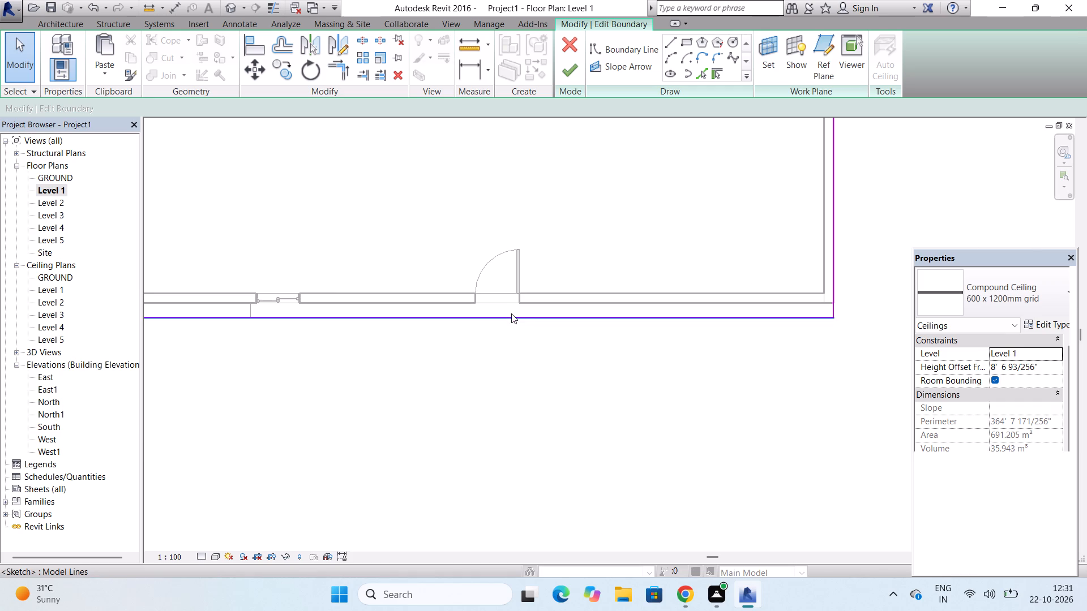
left_click_drag(510, 318, 510, 300)
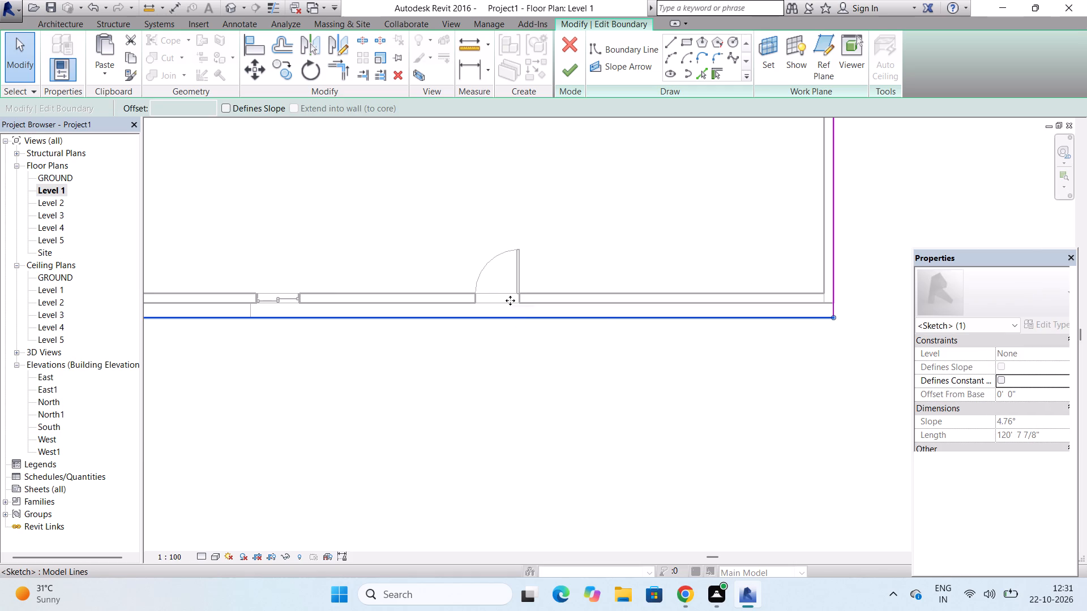
left_click_drag(510, 300, 511, 302)
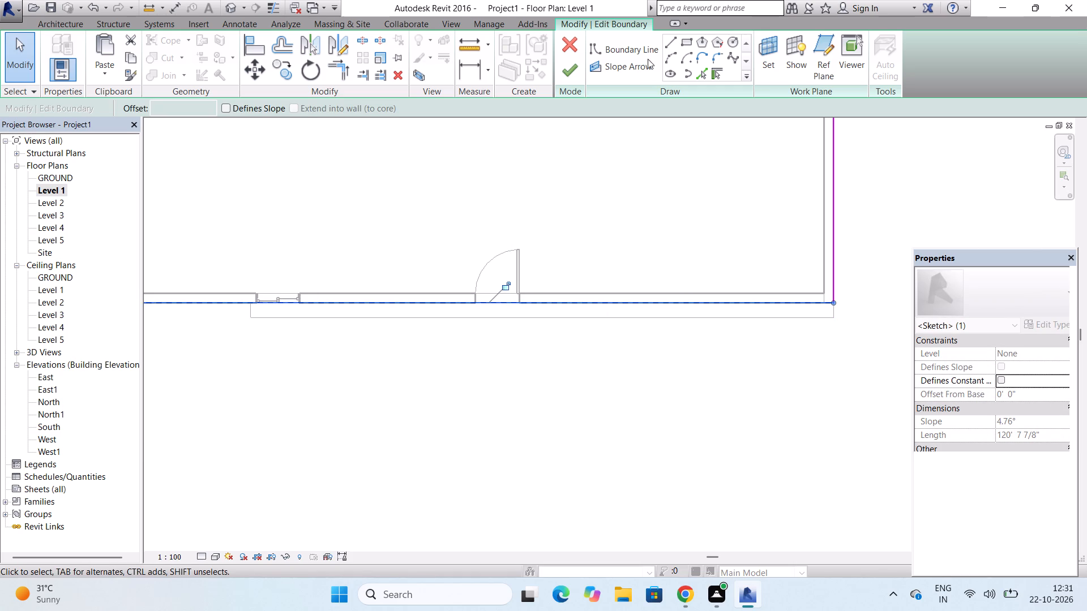
left_click(559, 68)
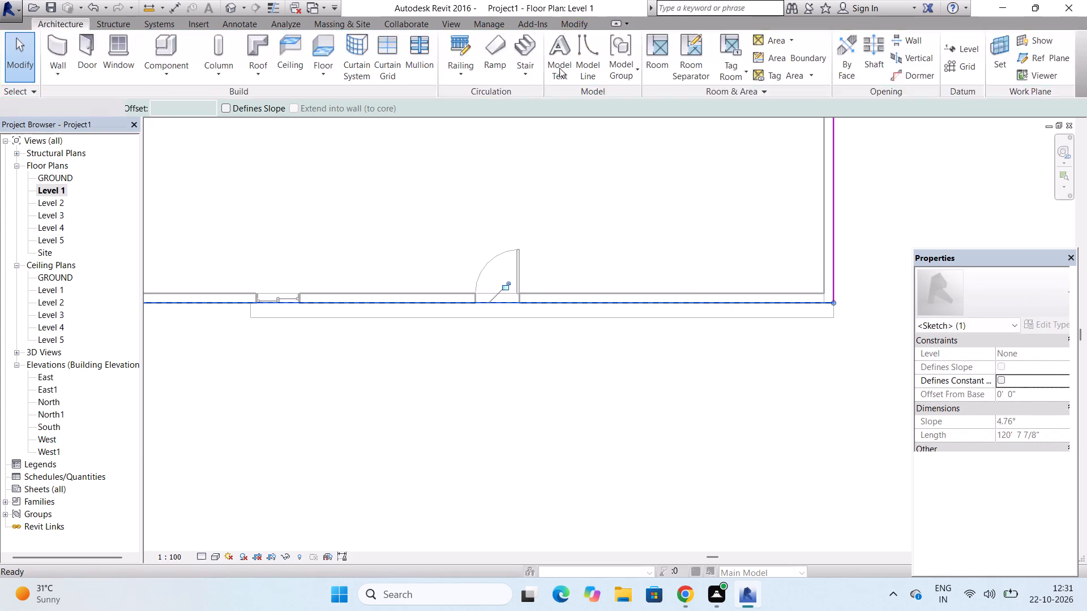
Examine the whole building in 3D from the front after the Level 1 ceiling boundary edit.
double_click(230, 5)
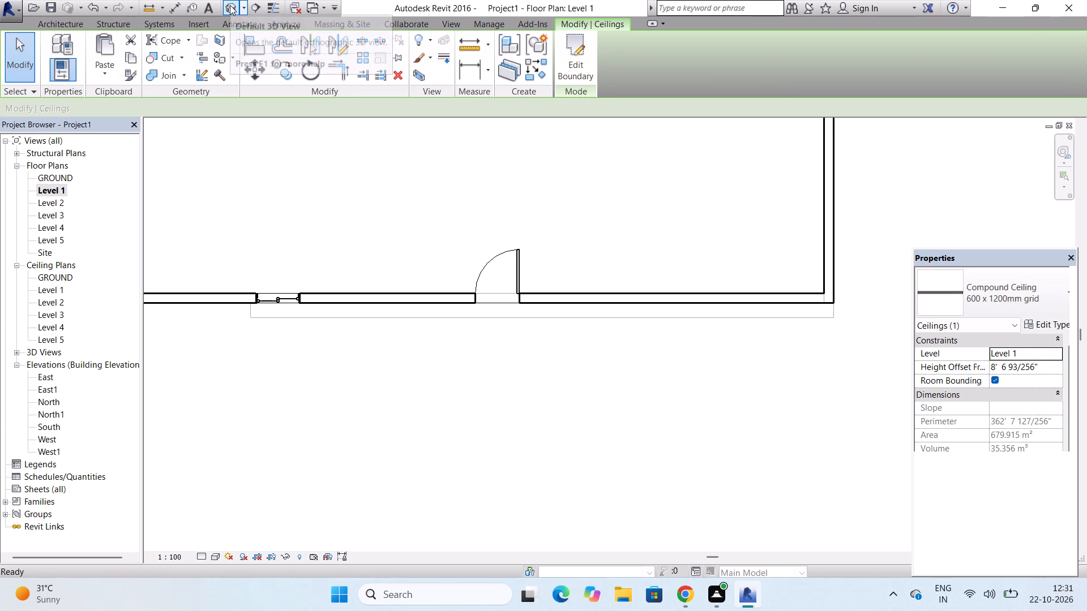
scroll(289, 276, "down", 7)
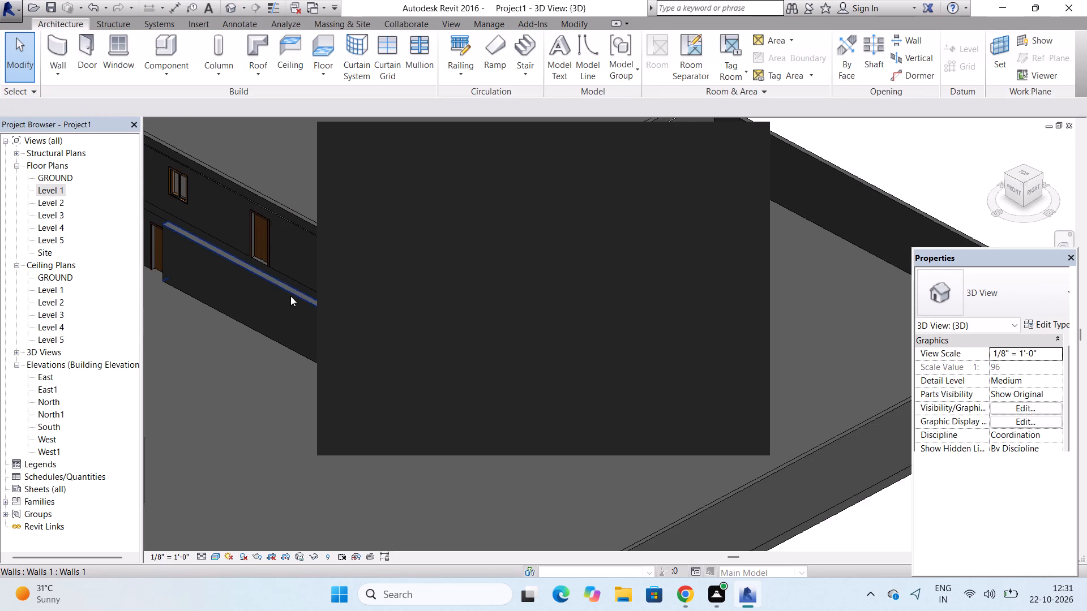
scroll(290, 296, "down", 3)
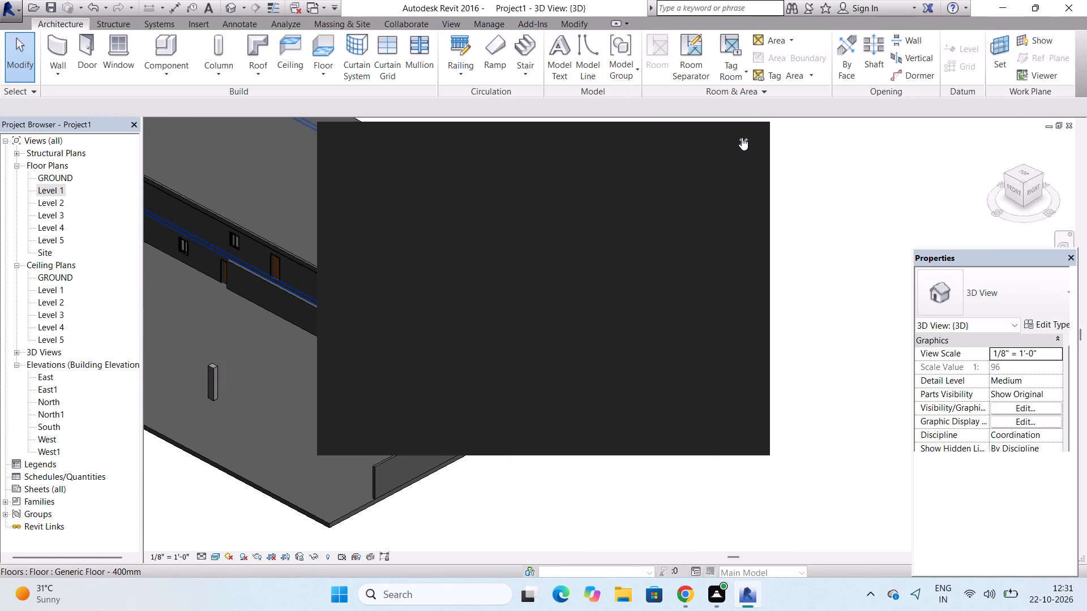
left_click(741, 137)
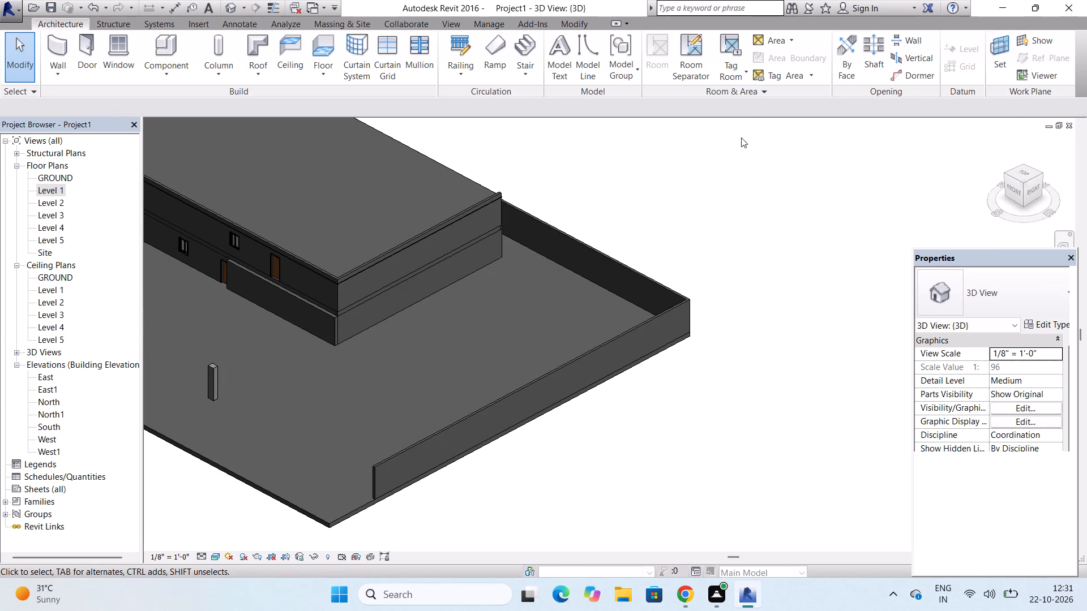
scroll(648, 287, "down", 3)
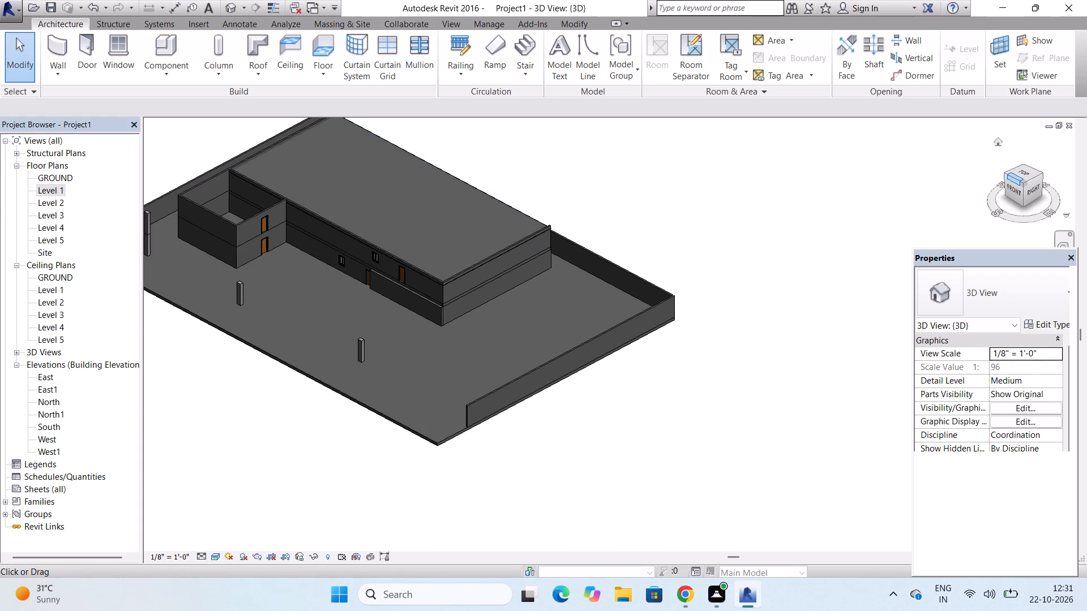
left_click_drag(1004, 174, 190, 169)
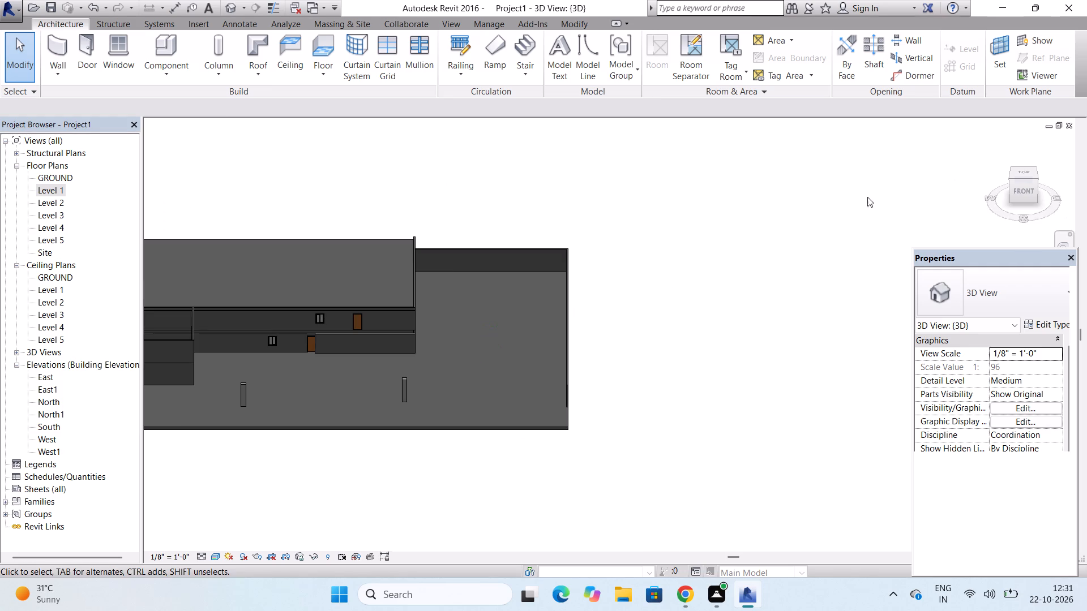
scroll(196, 288, "down", 2)
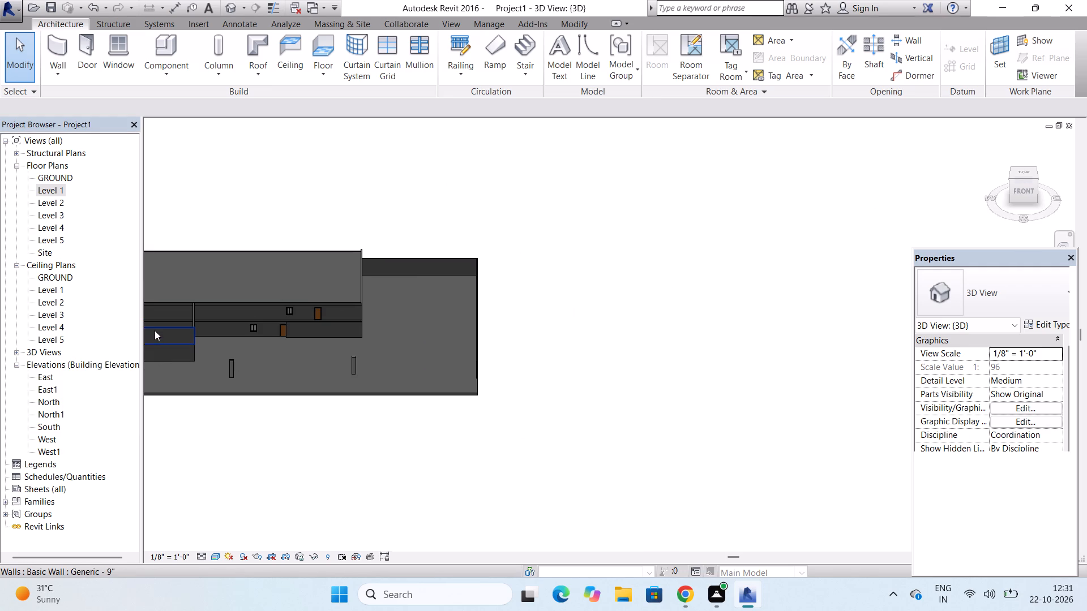
scroll(478, 280, "down", 2)
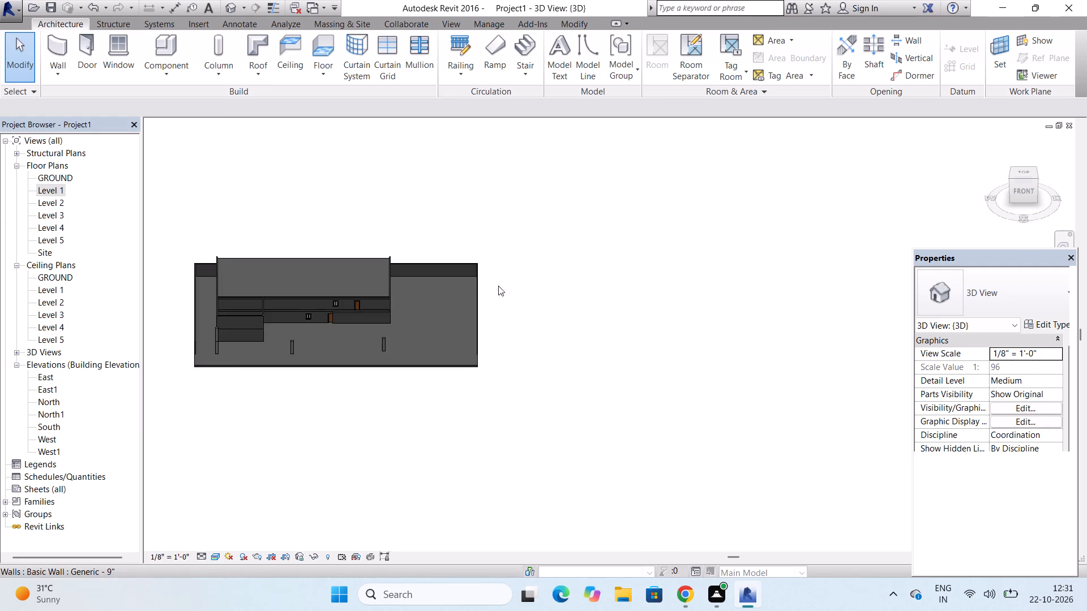
scroll(498, 286, "down", 2)
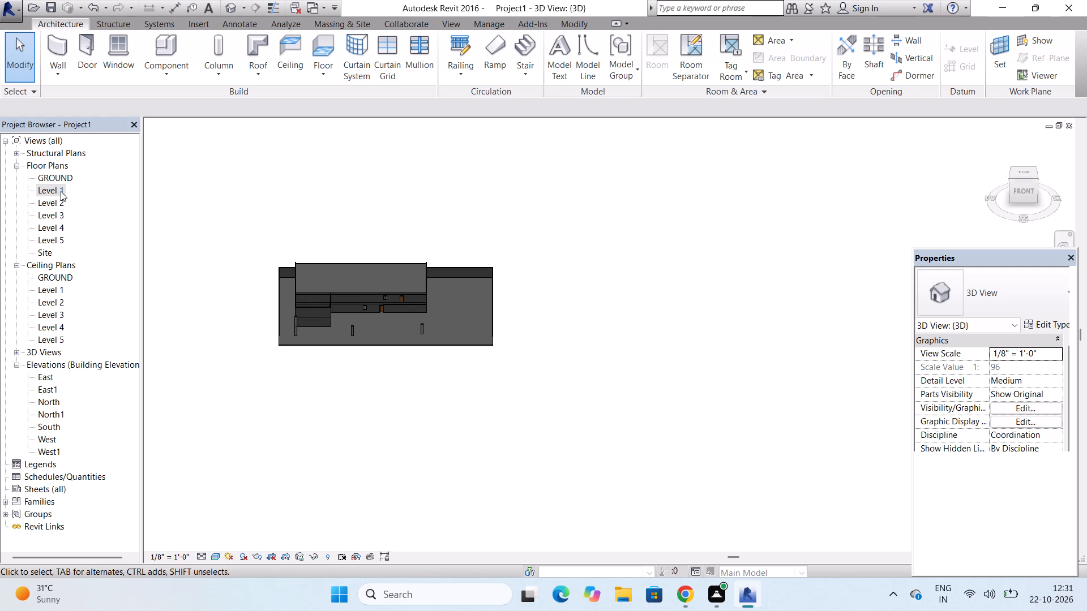
Draw a rectangle of Generic - 9" walls on Level 2, about 64'-6" wide, from the main block's front-left outer corner toward the rear.
double_click(53, 205)
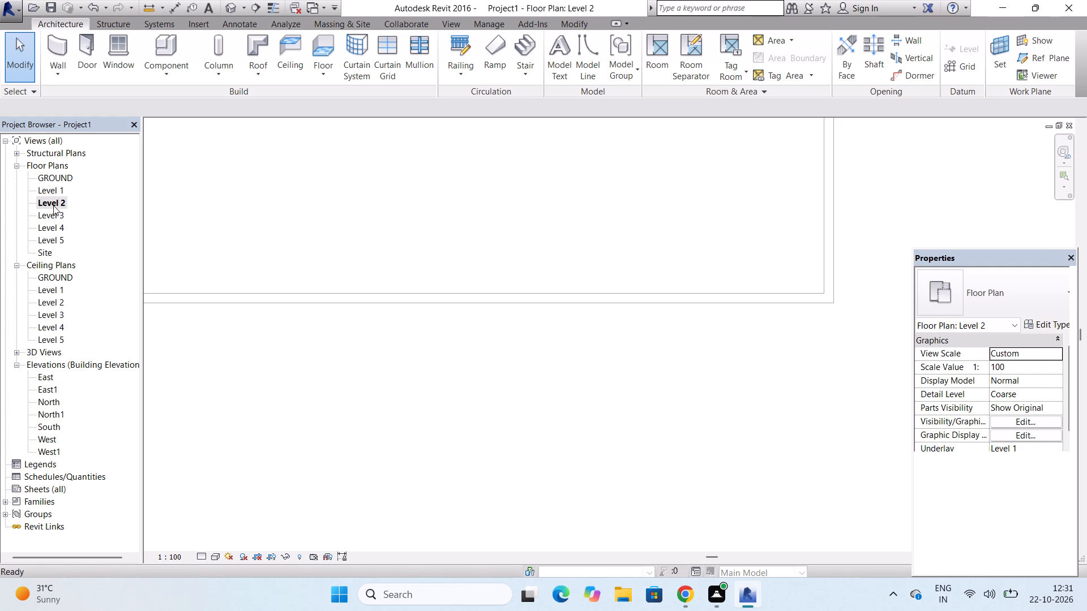
scroll(457, 376, "down", 13)
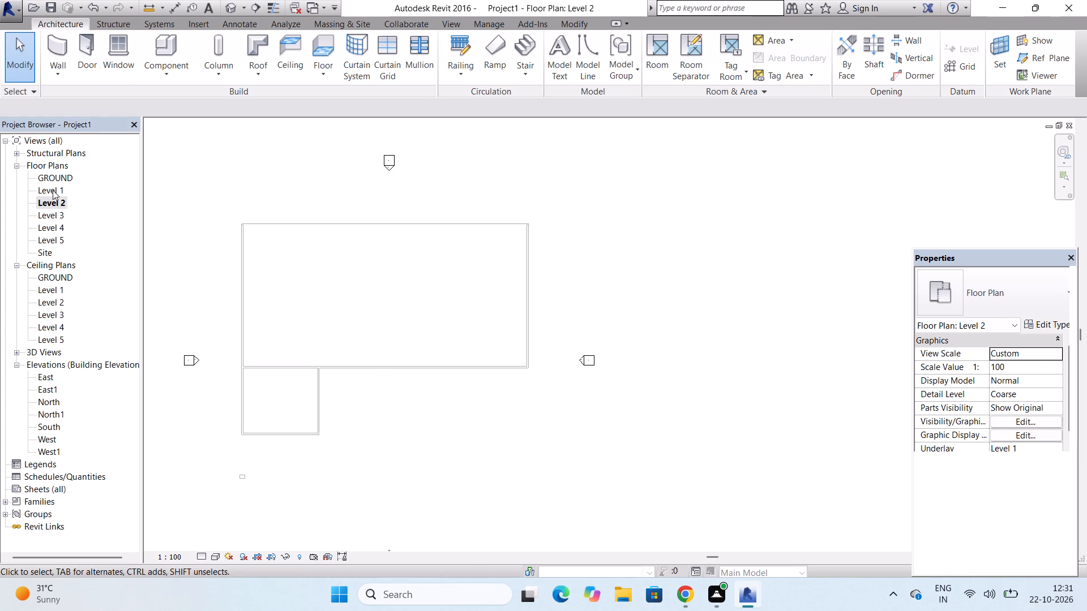
left_click(47, 37)
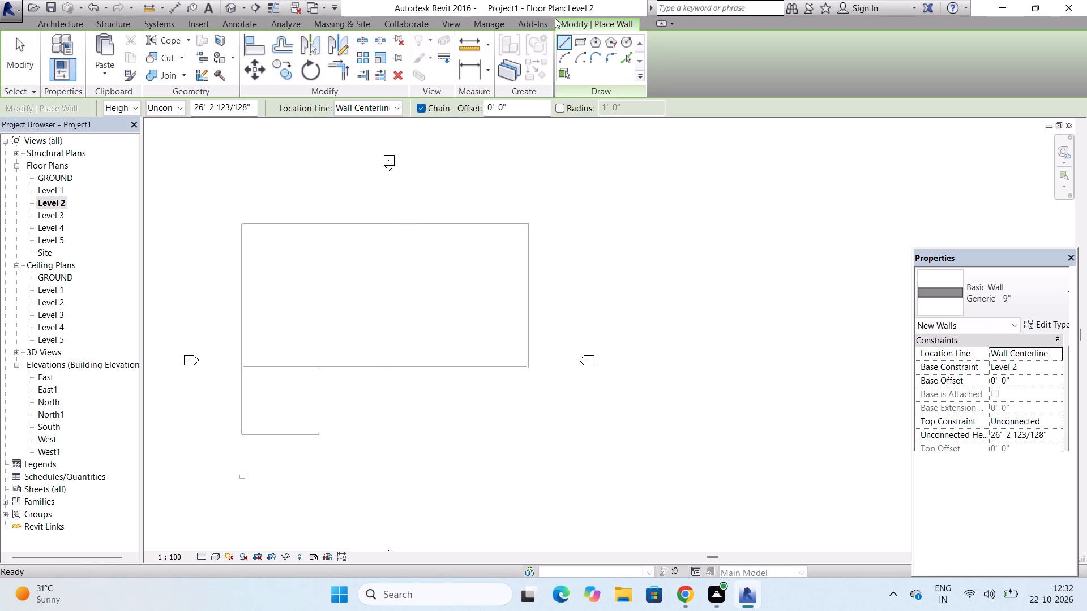
left_click(581, 42)
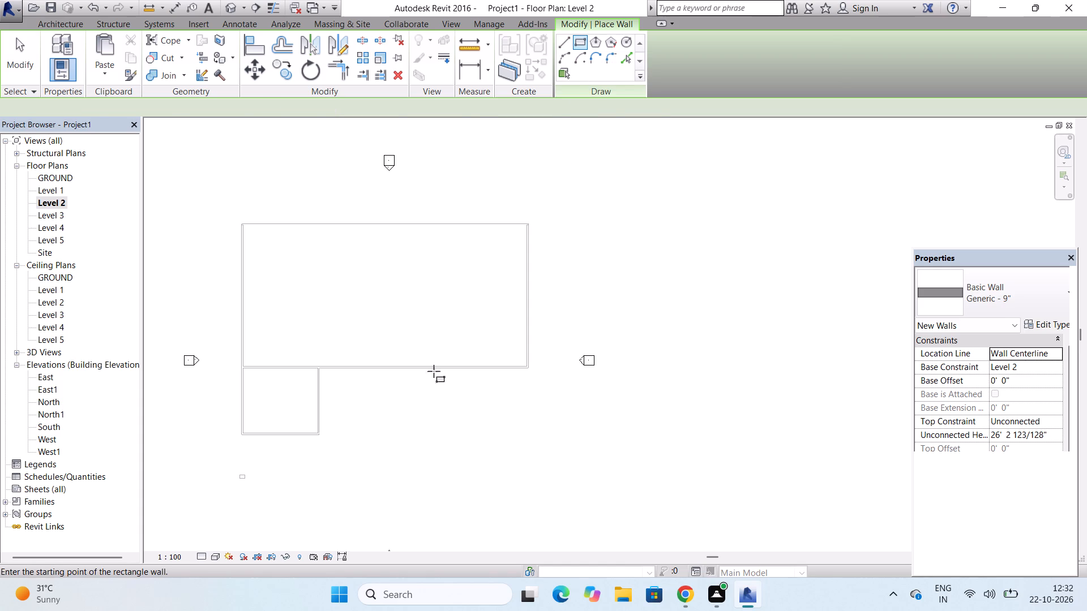
scroll(260, 347, "up", 2)
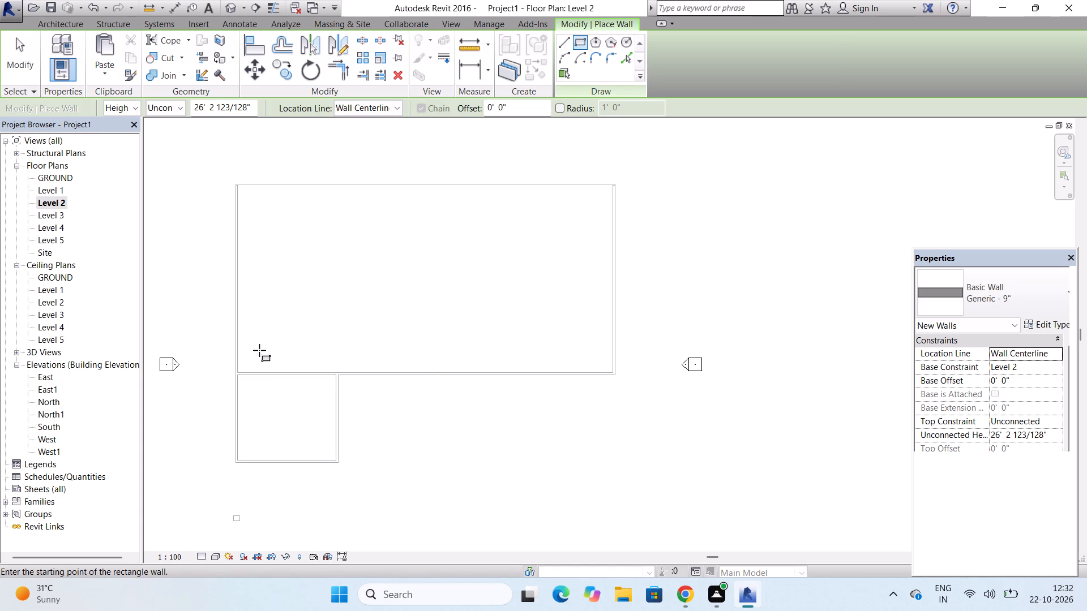
scroll(259, 350, "up", 2)
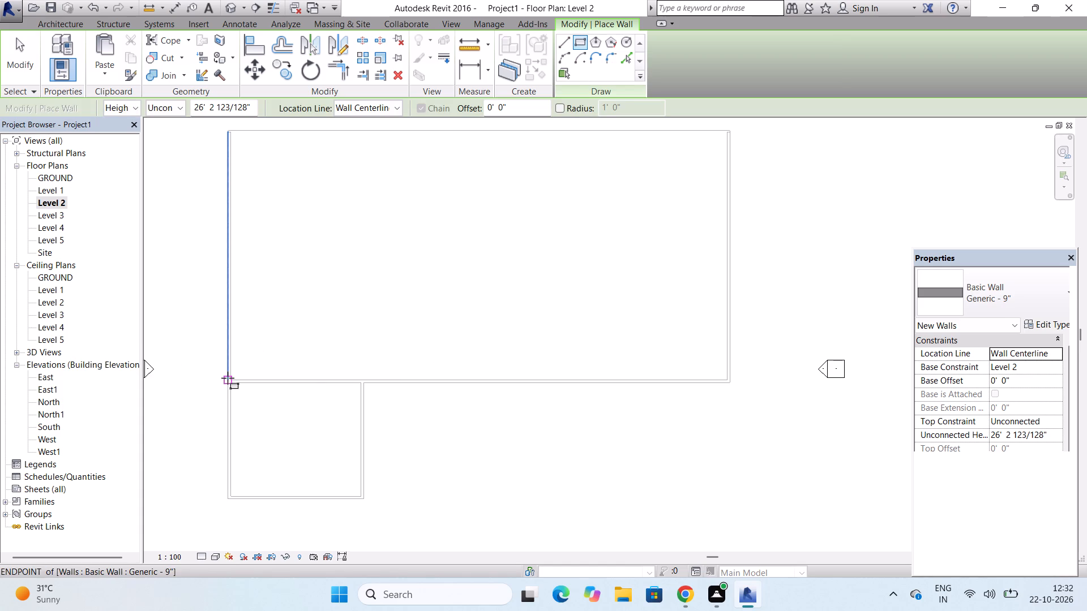
scroll(228, 378, "up", 6)
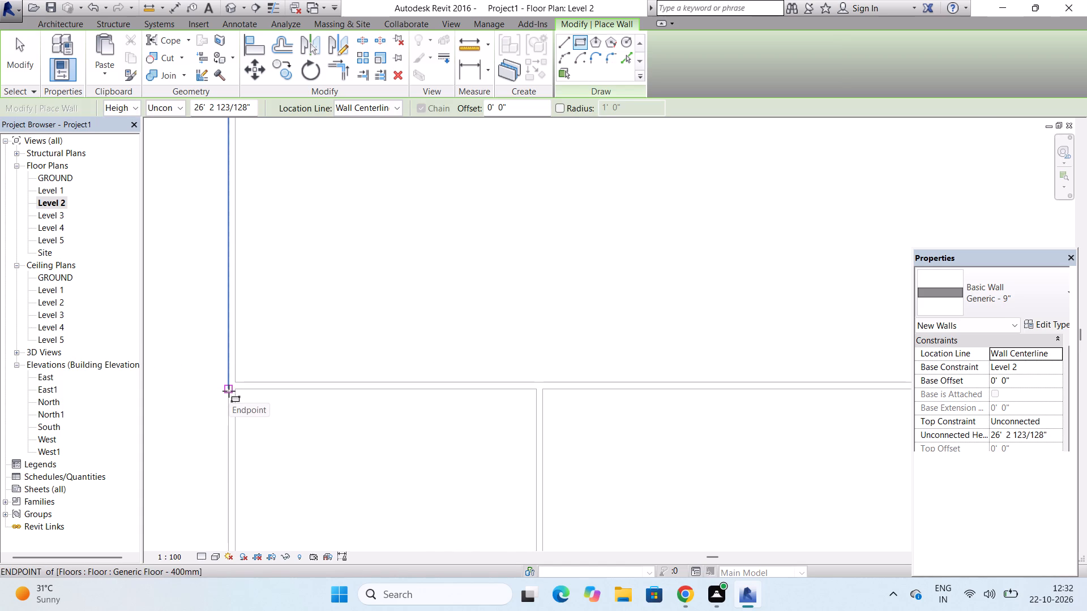
left_click(229, 391)
scroll(229, 391, "down", 2)
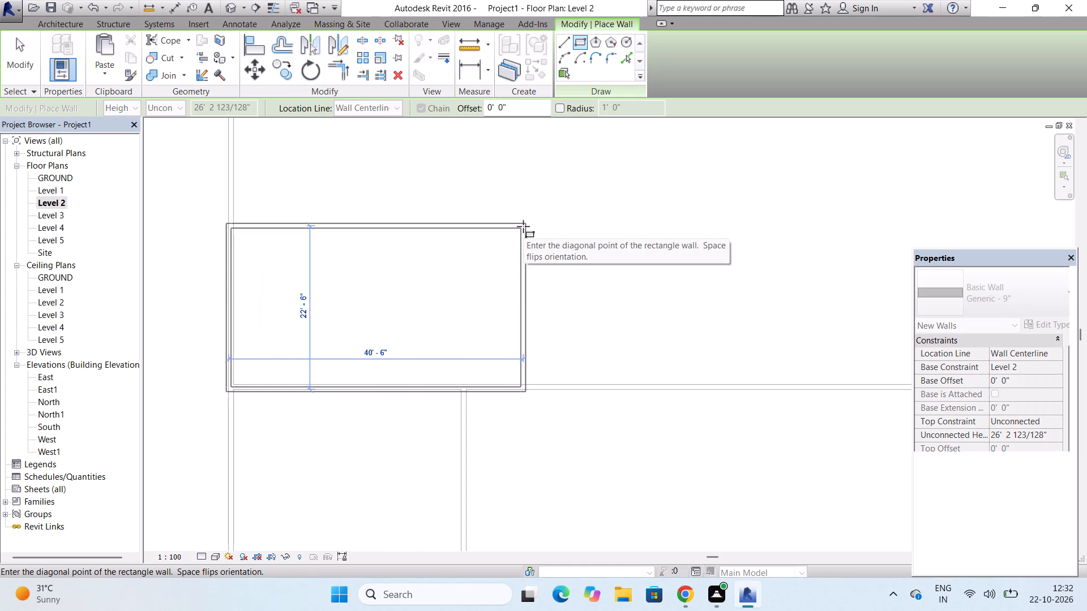
scroll(523, 226, "down", 4)
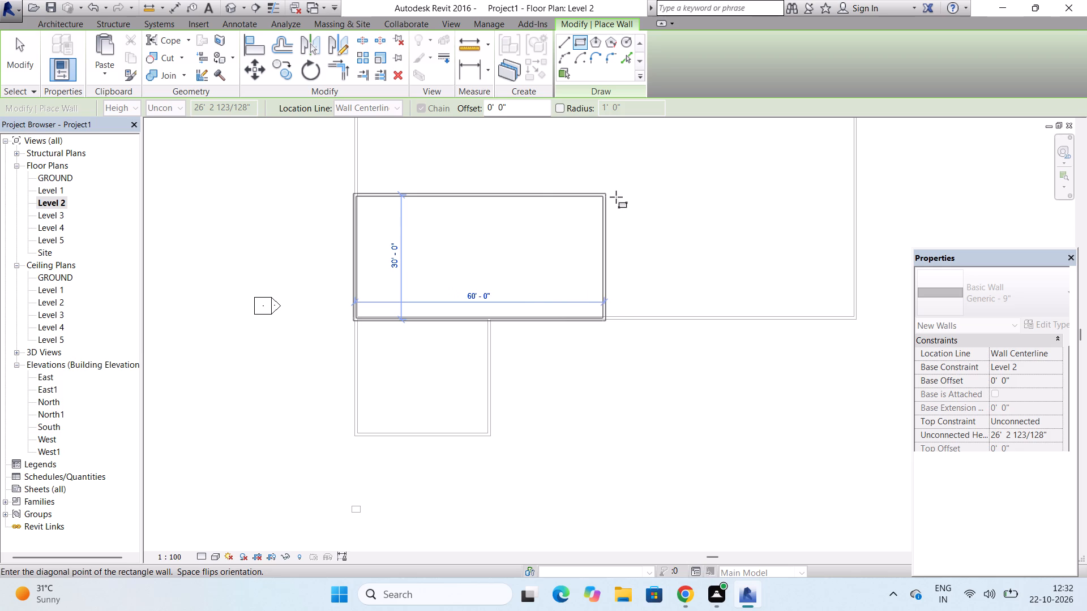
left_click(622, 169)
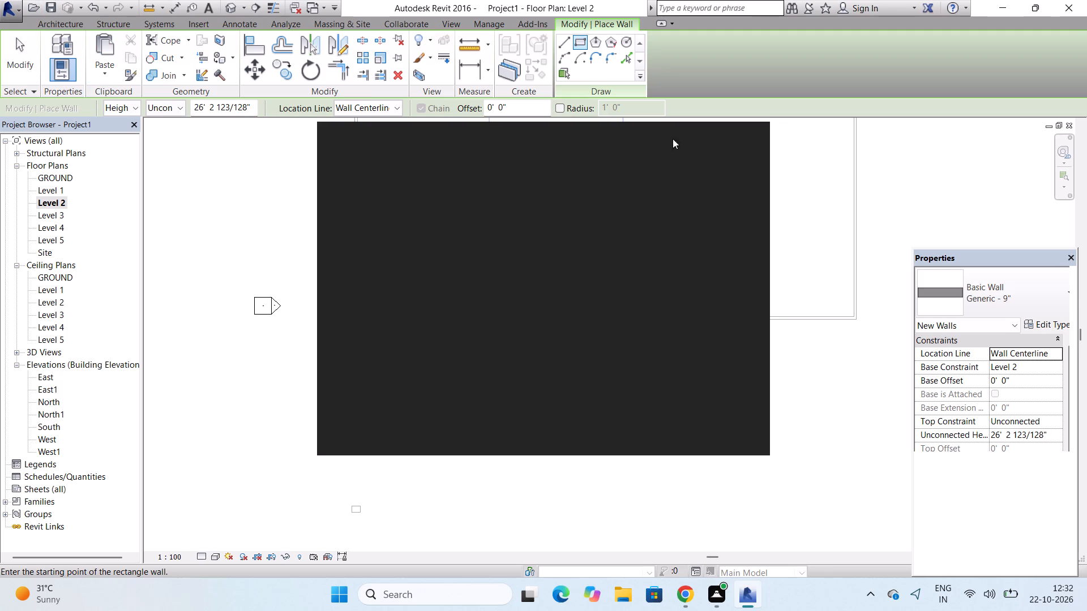
left_click(742, 137)
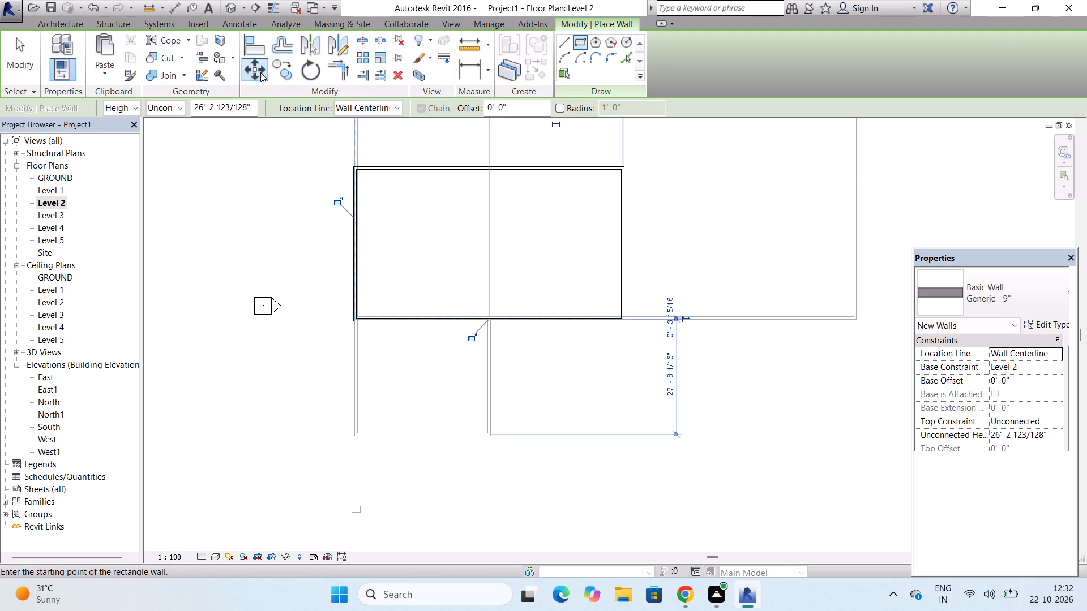
left_click(236, 8)
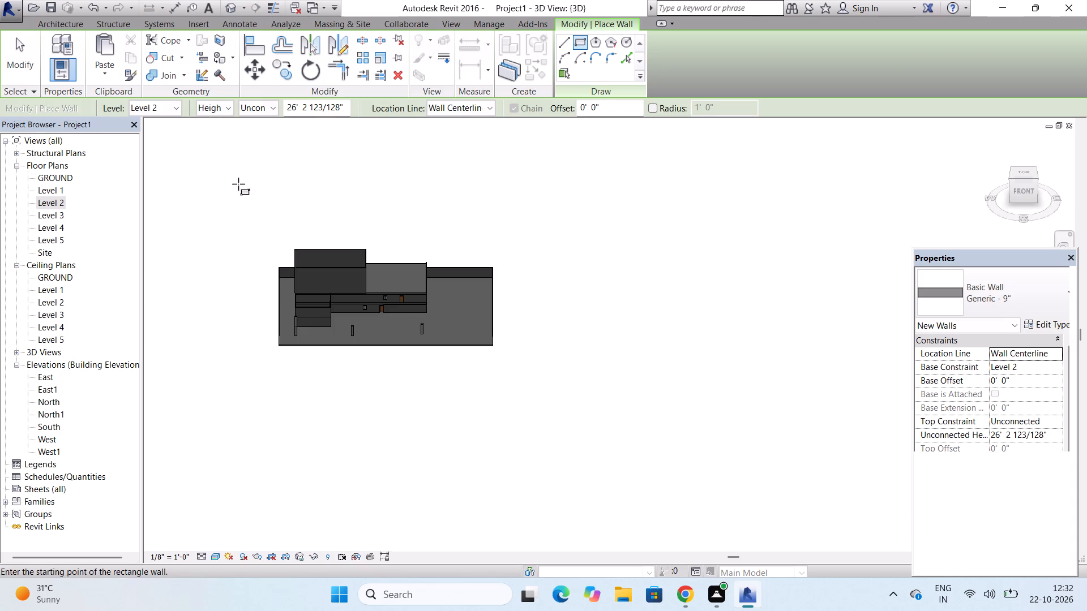
key("Escape")
key("Escape")
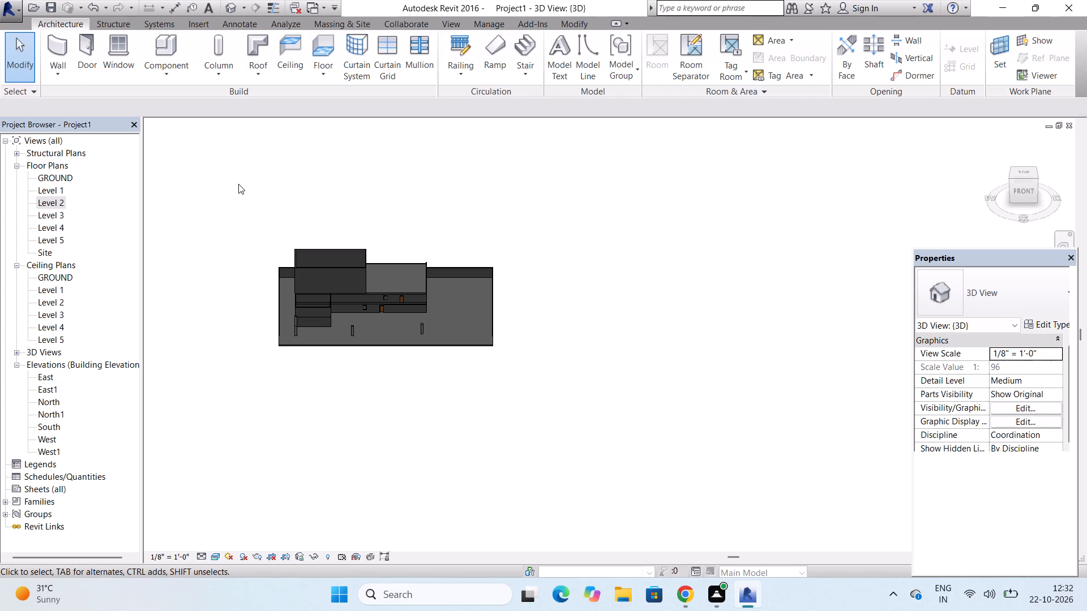
left_click(238, 184)
In the South elevation, lower the tops of all four Level 2 walls to the Level 3 line, making them 10'-0" high.
double_click(41, 423)
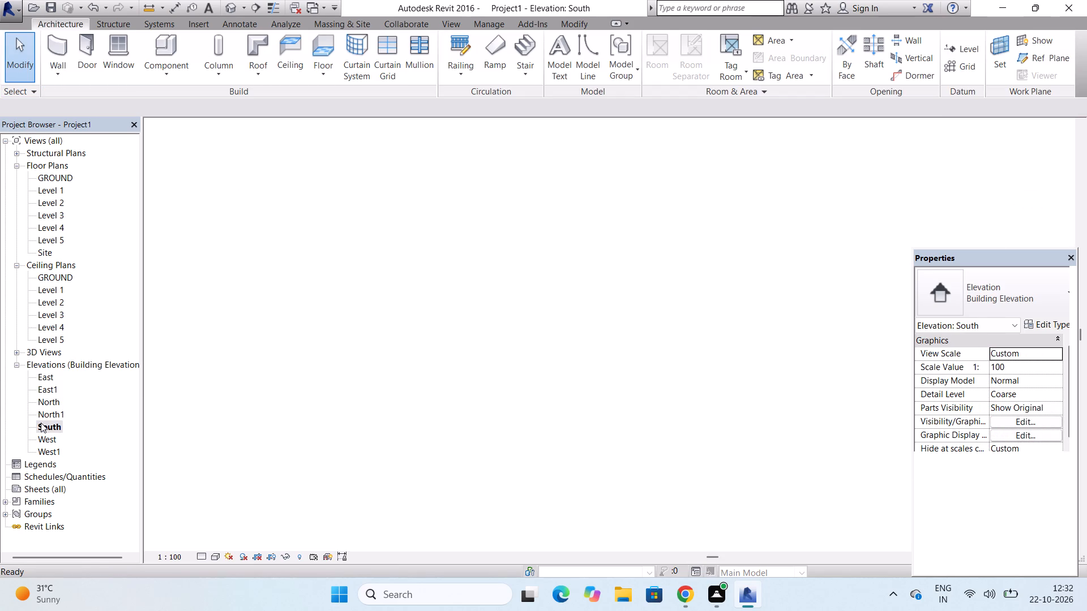
scroll(342, 275, "up", 3)
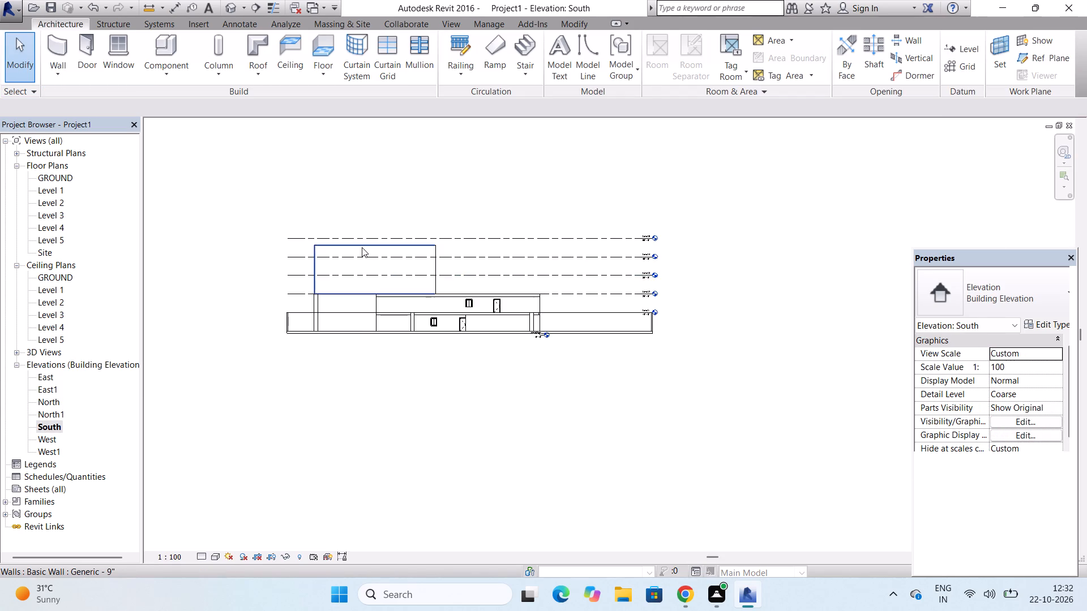
scroll(362, 247, "up", 2)
left_click(358, 243)
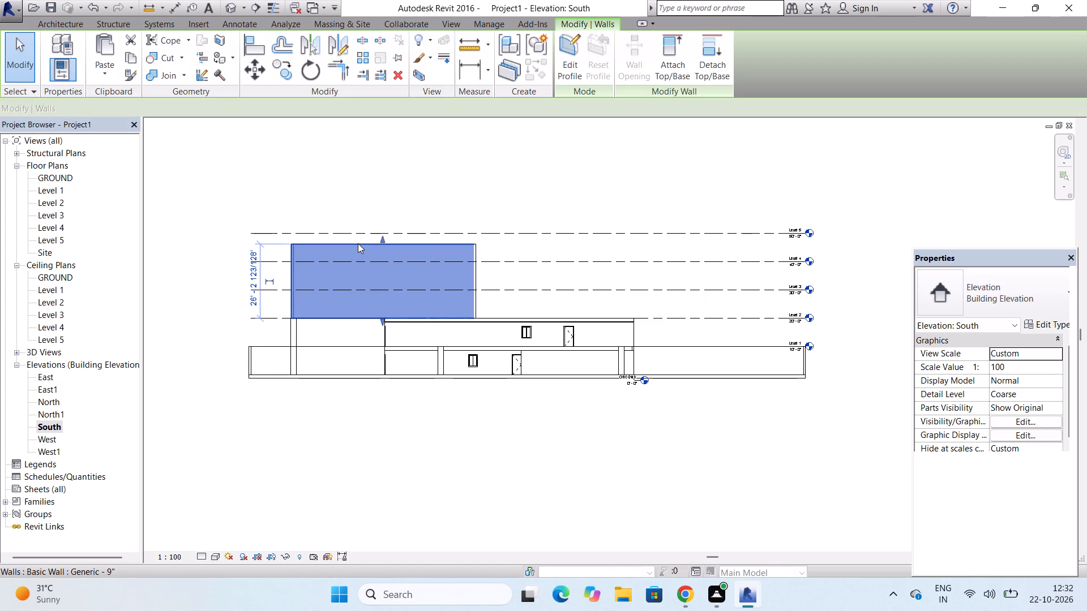
left_click_drag(382, 234, 378, 261)
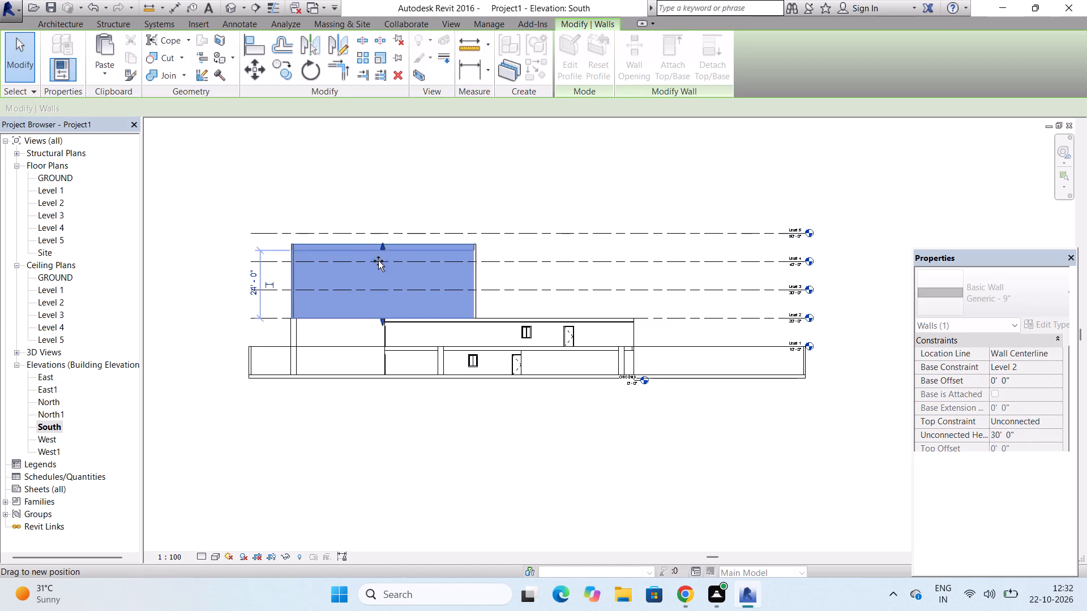
left_click_drag(378, 261, 376, 289)
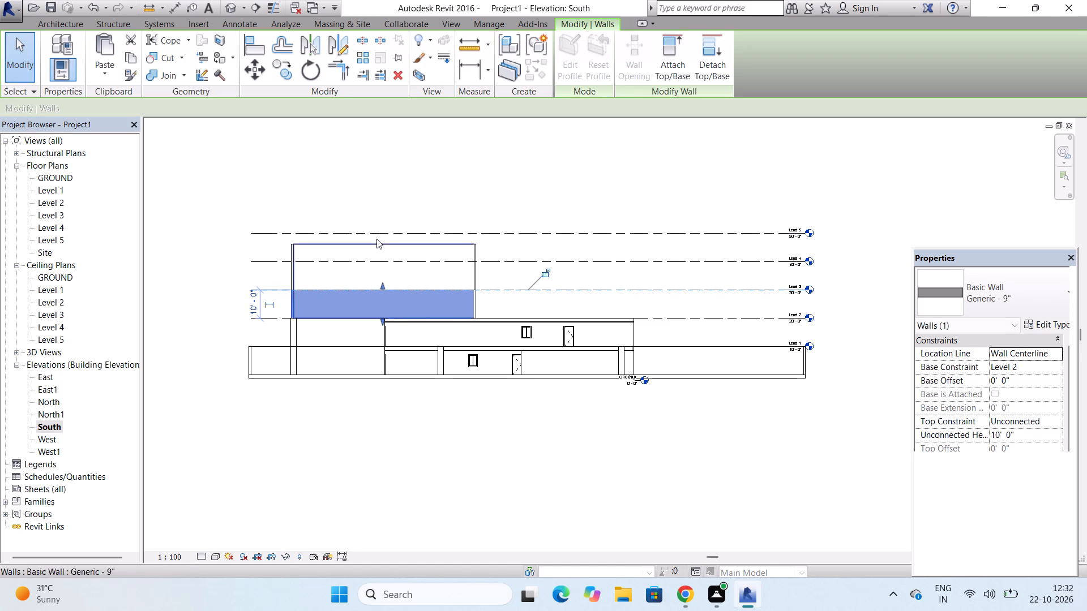
left_click(376, 240)
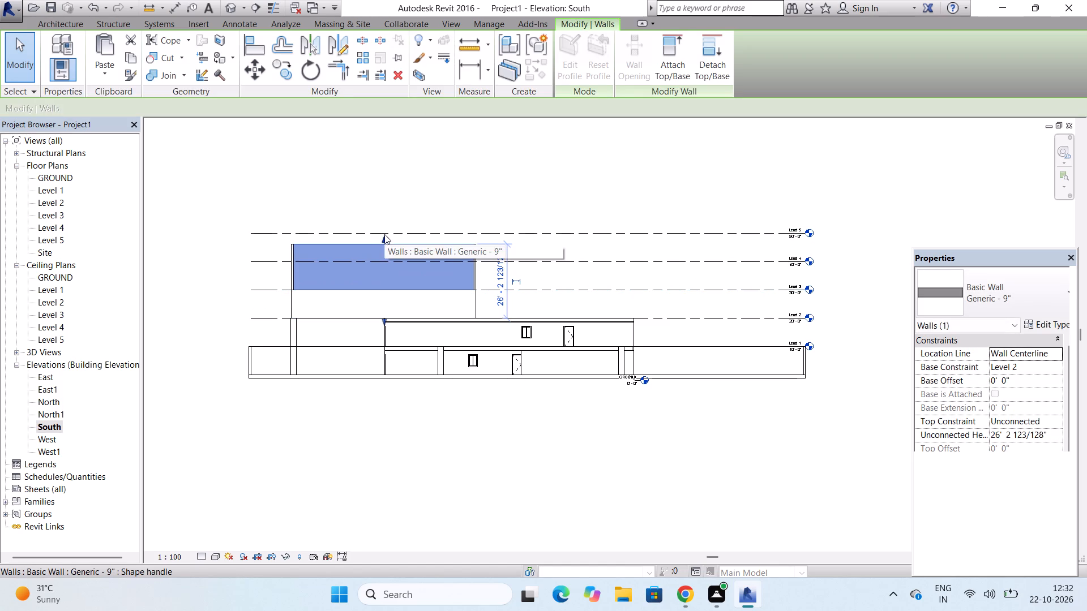
left_click_drag(384, 234, 383, 290)
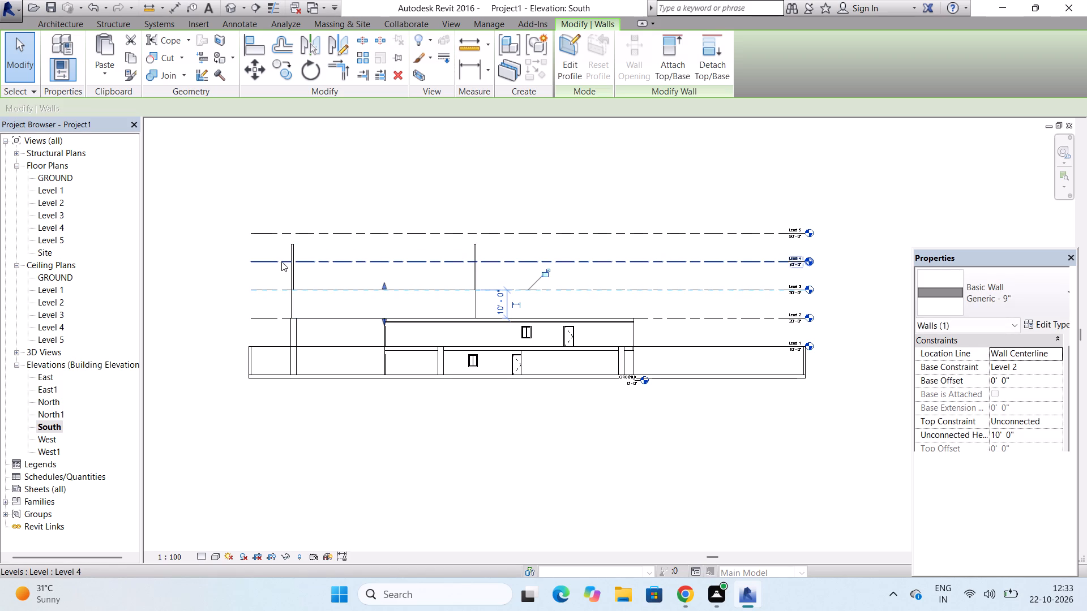
left_click(293, 255)
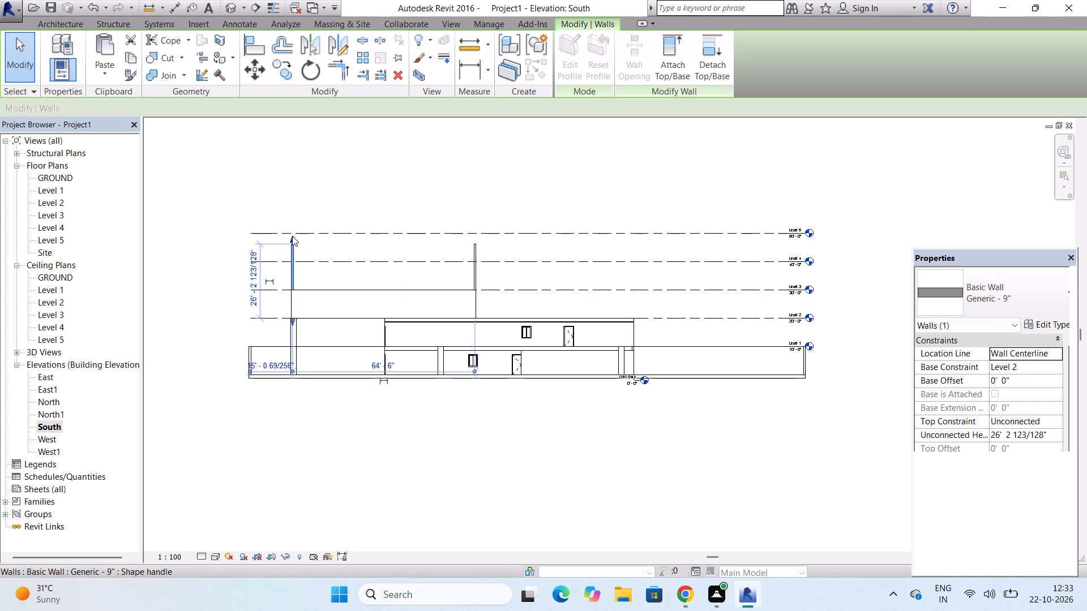
left_click_drag(292, 236, 293, 288)
left_click(476, 252)
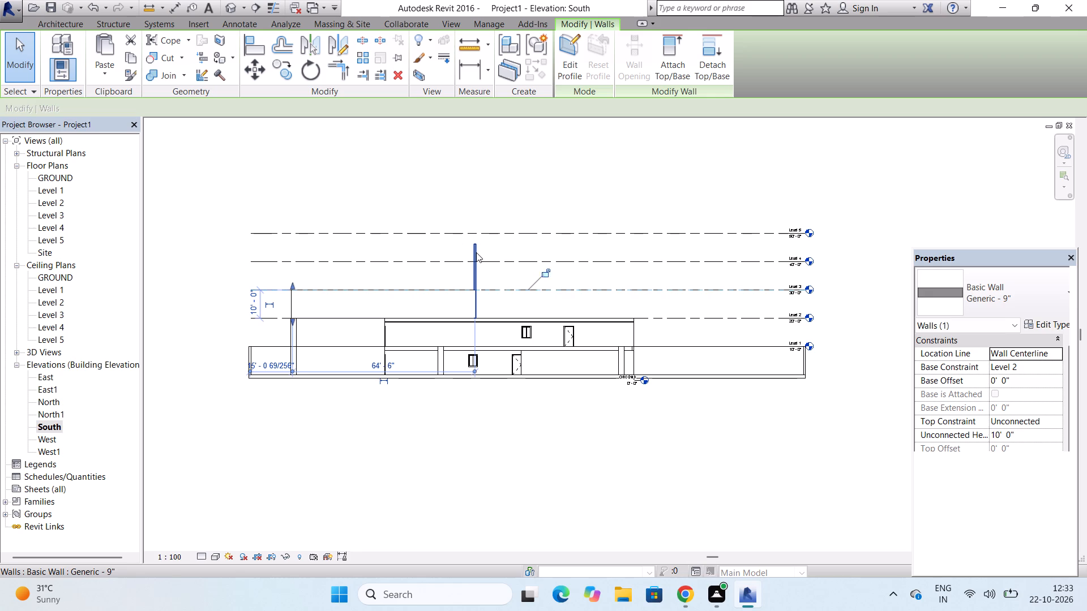
left_click_drag(475, 236, 472, 295)
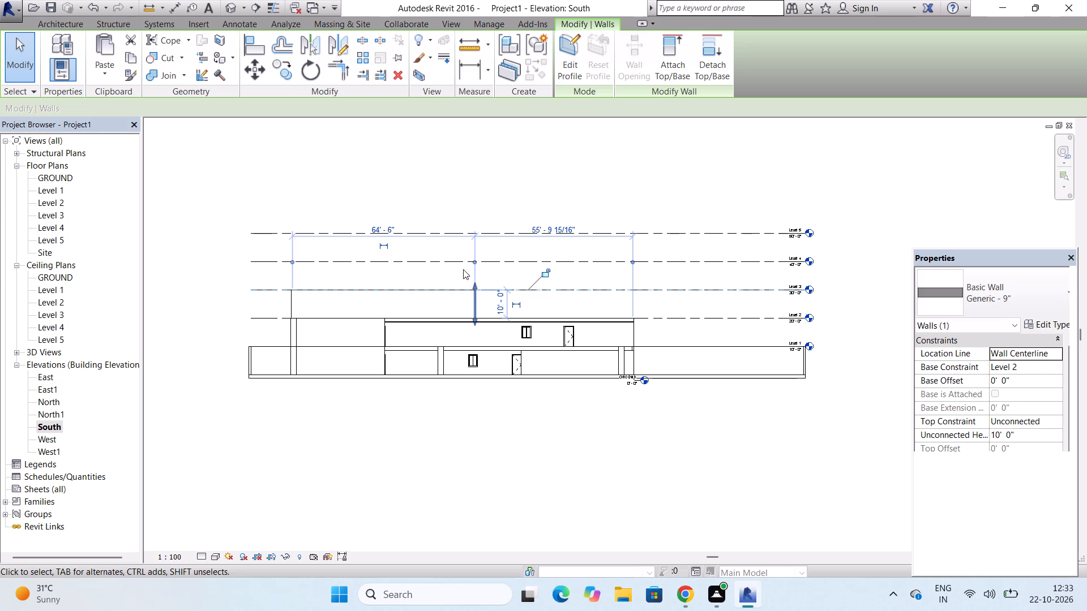
Examine the Level 2 walls from the front in 3D, and check the GROUND and Level 1 floor plans.
left_click(228, 6)
scroll(324, 304, "up", 11)
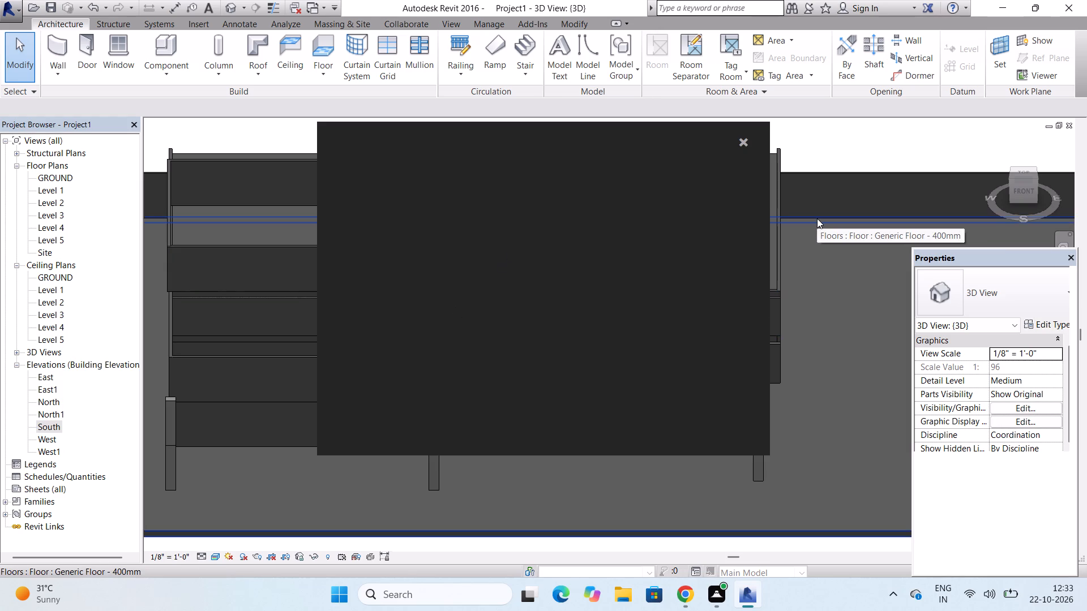
left_click(747, 144)
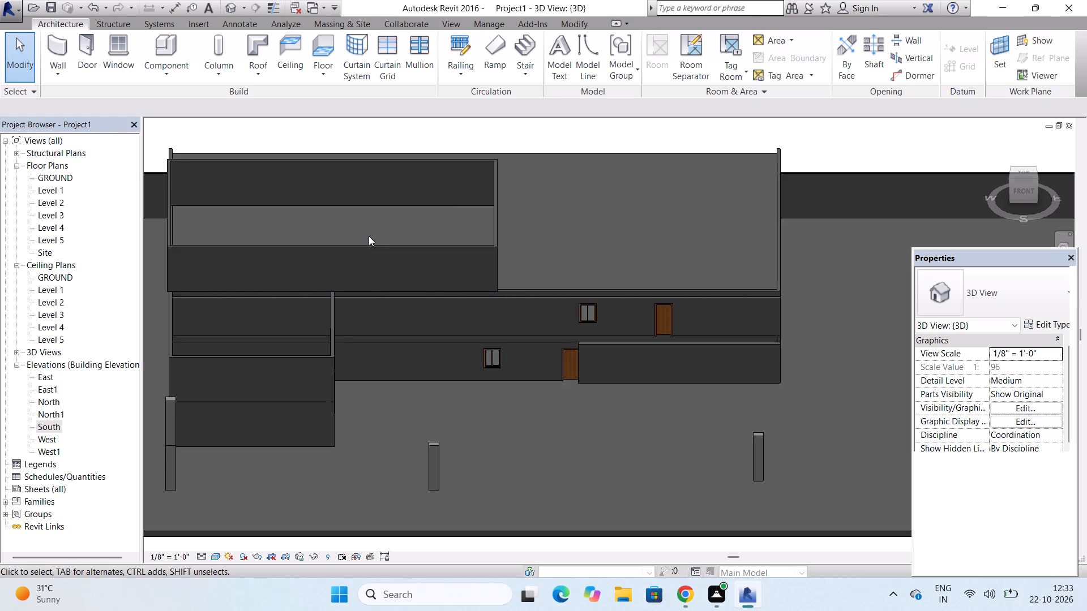
left_click(369, 236)
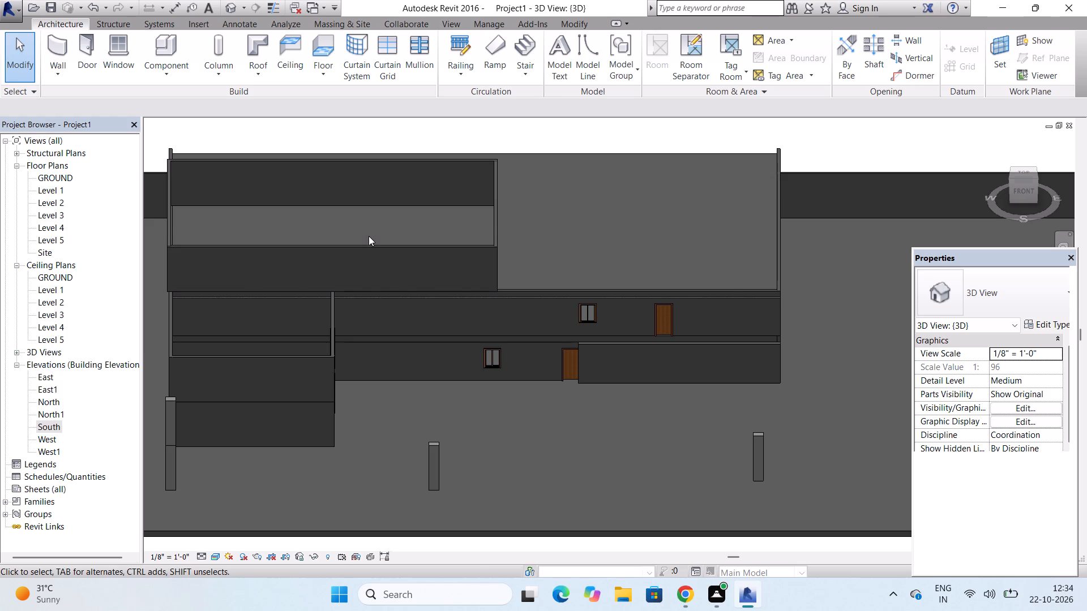
left_click(370, 248)
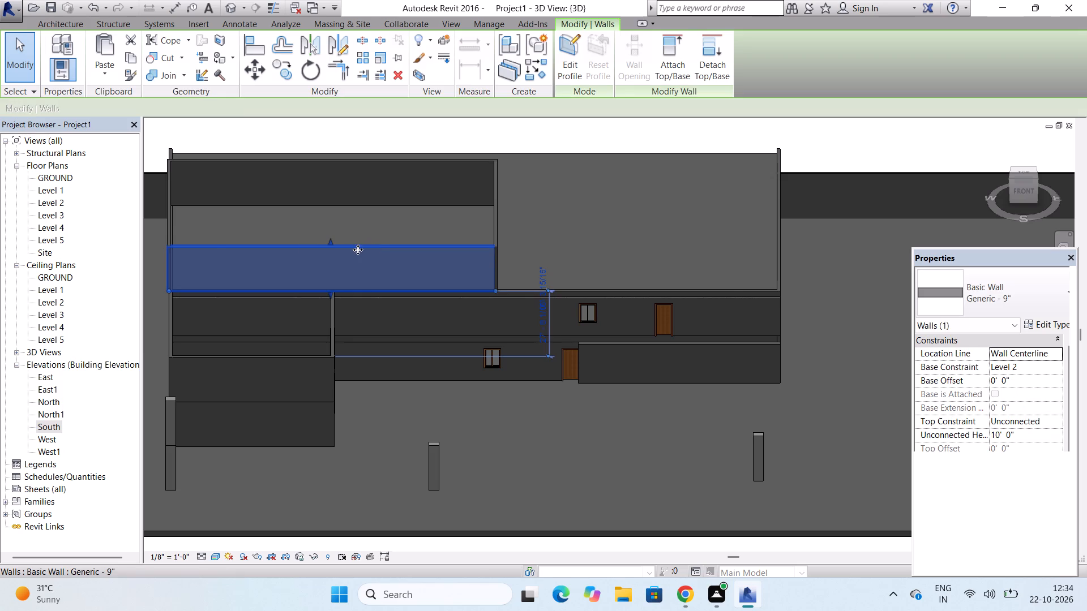
double_click(48, 179)
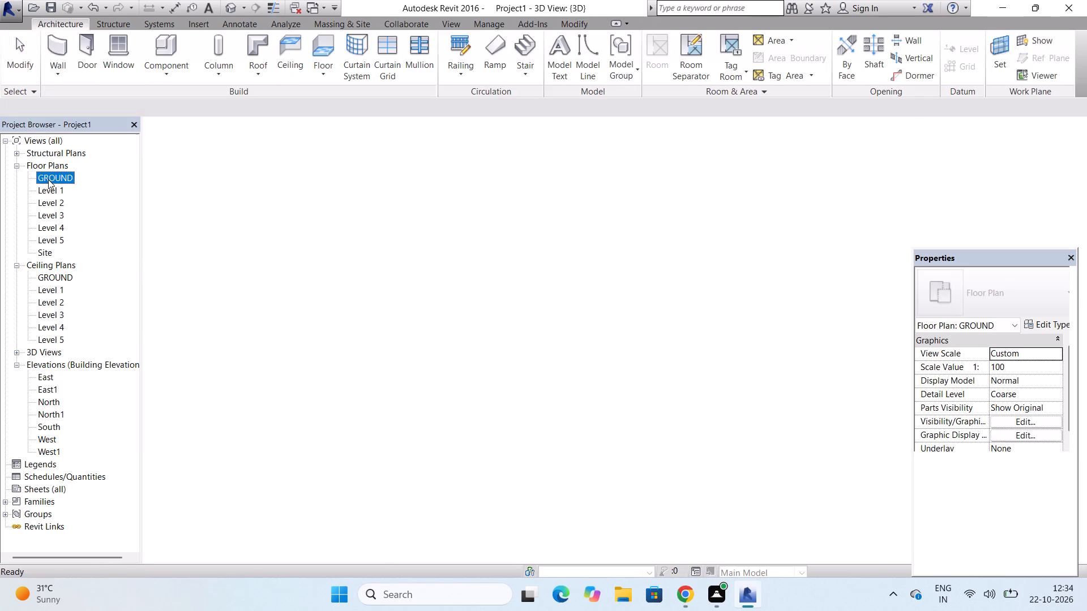
scroll(373, 295, "down", 2)
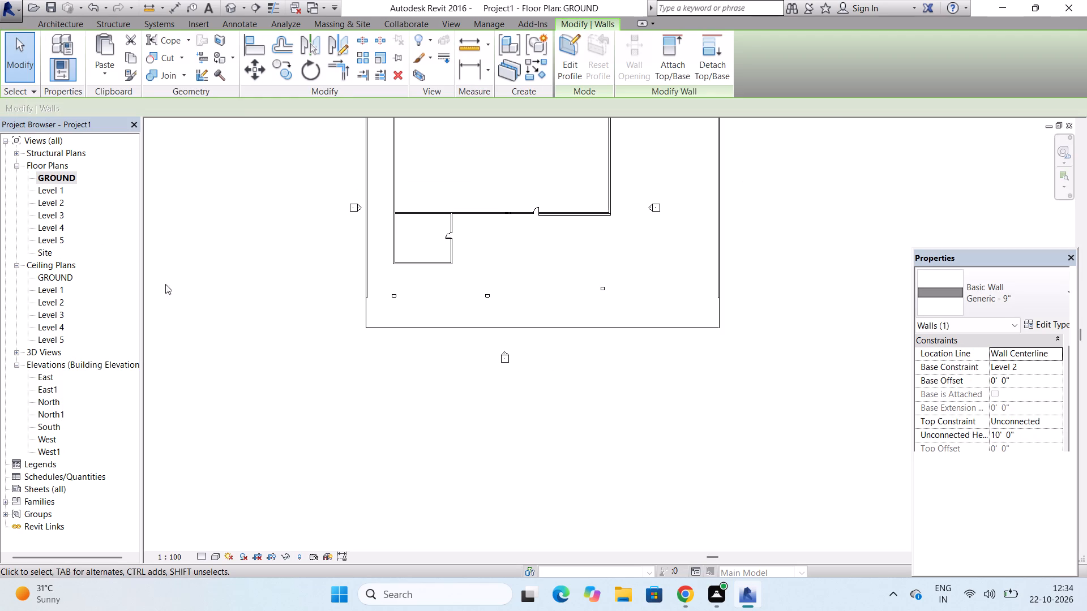
double_click(46, 187)
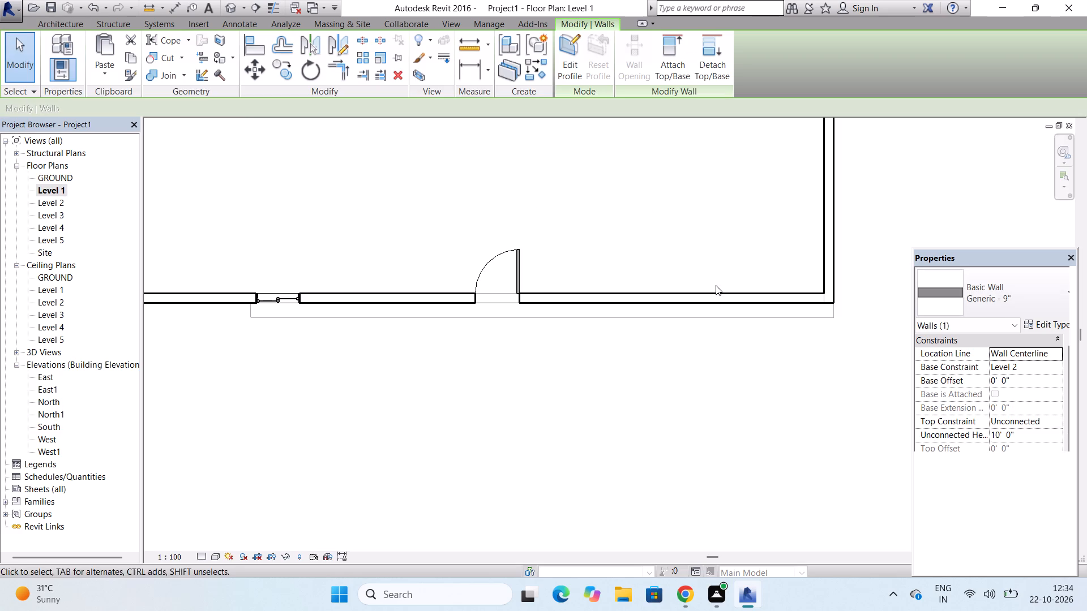
scroll(716, 285, "down", 12)
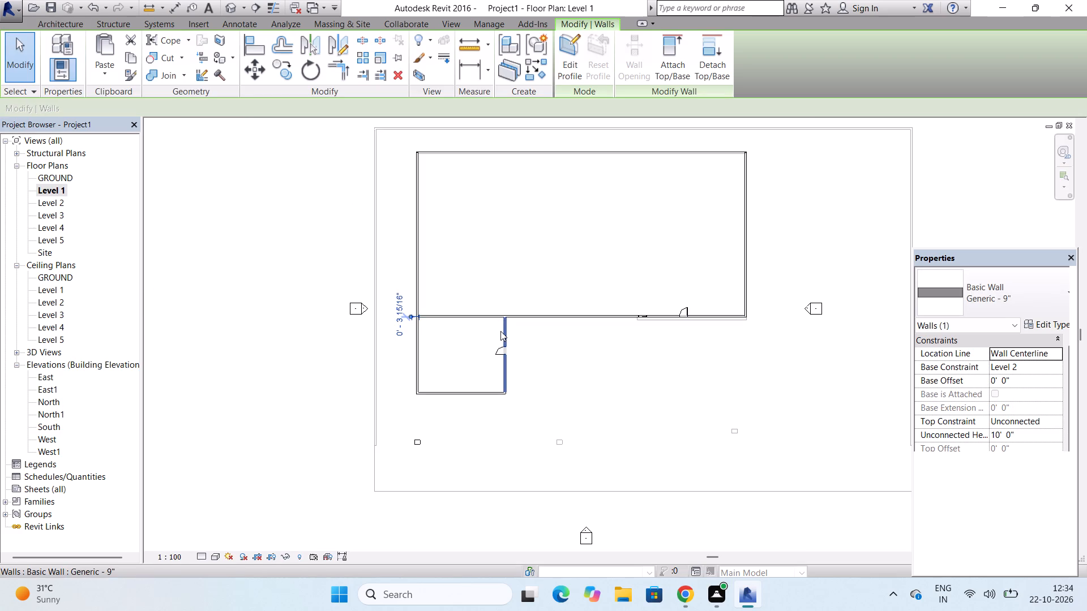
In the Level 2 plan, move the front wall 28'-0" forward to line up with the front wall of the projecting room below.
double_click(48, 201)
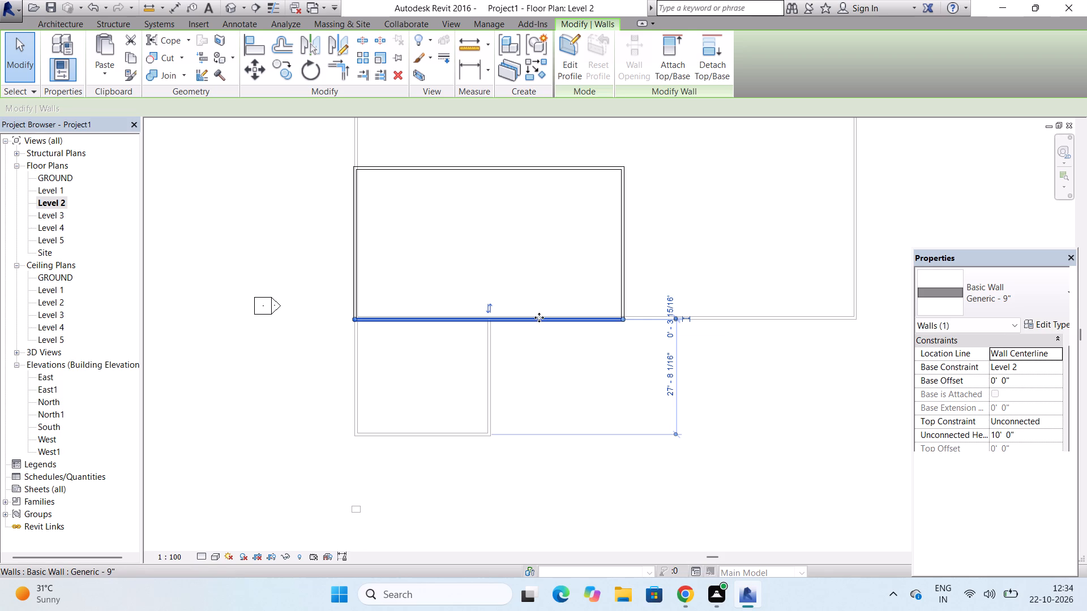
left_click_drag(539, 321, 534, 337)
left_click_drag(534, 337, 524, 385)
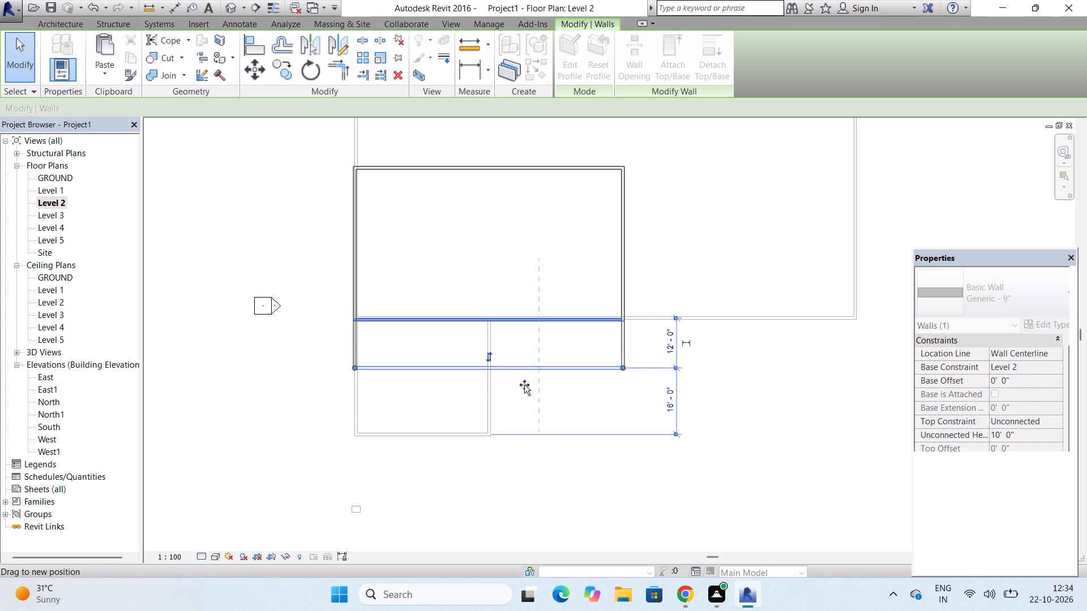
left_click_drag(524, 385, 508, 425)
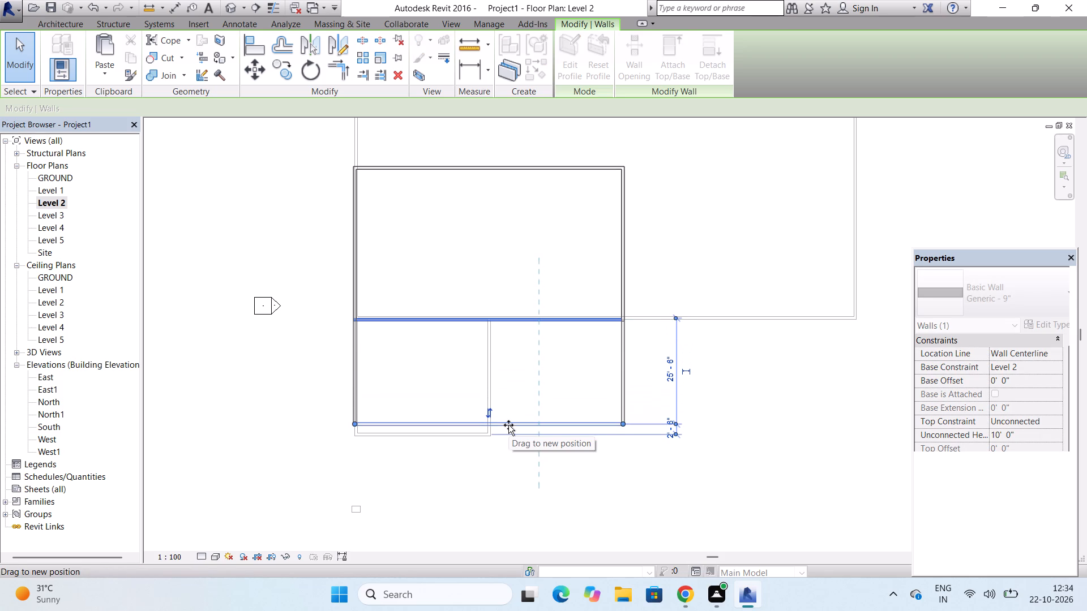
left_click_drag(508, 425, 508, 437)
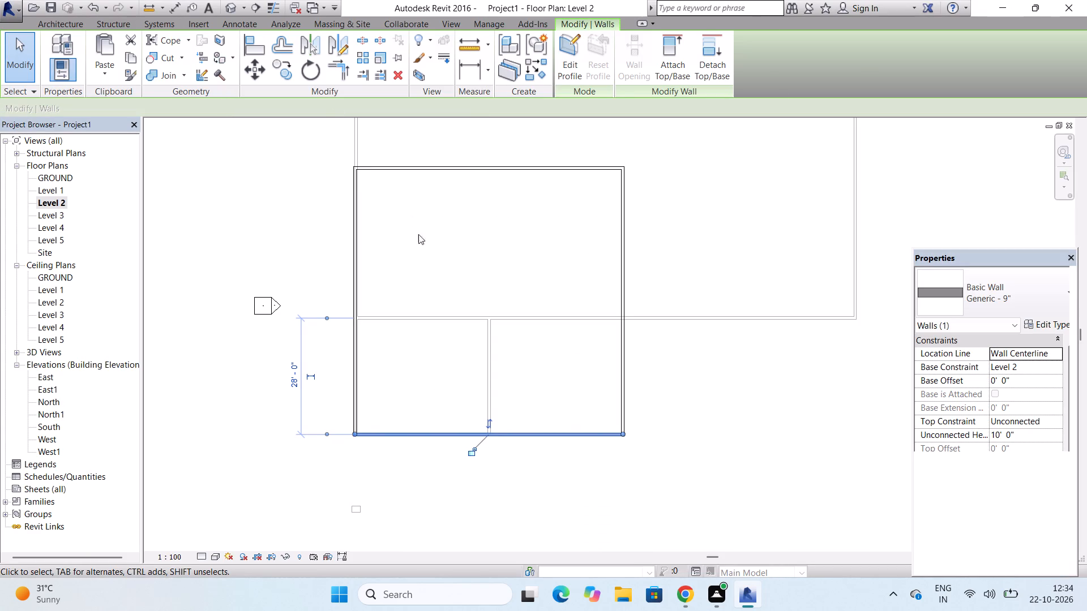
Move the Level 2 rear wall forward onto the main block's front wall line, about 28'-4" behind the Level 2 front wall.
left_click(436, 170)
left_click_drag(459, 168, 387, 221)
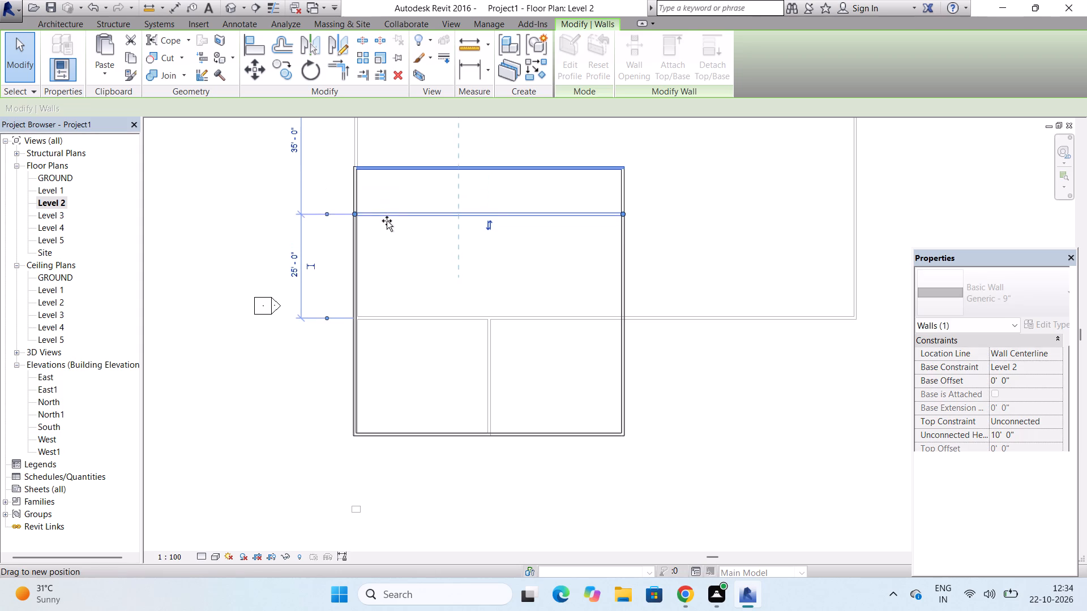
left_click_drag(387, 221, 387, 255)
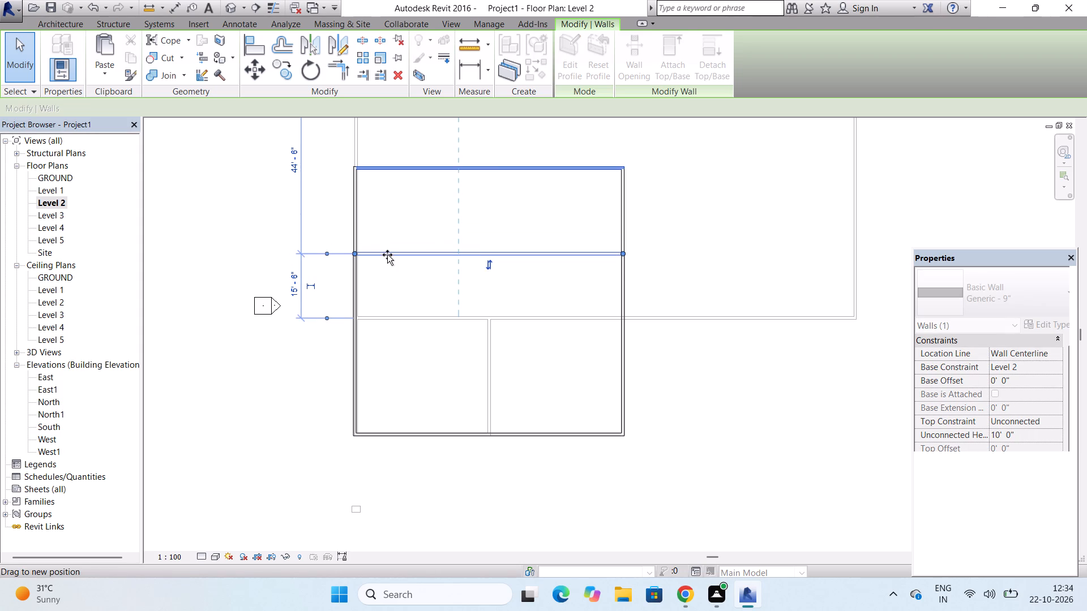
left_click_drag(387, 255, 388, 311)
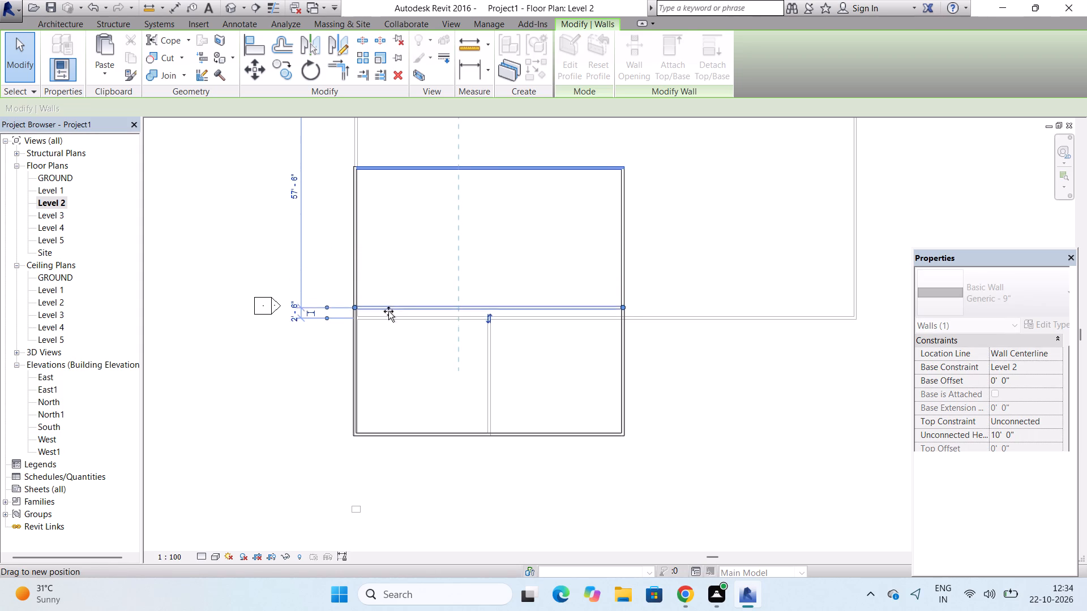
left_click_drag(388, 311, 388, 312)
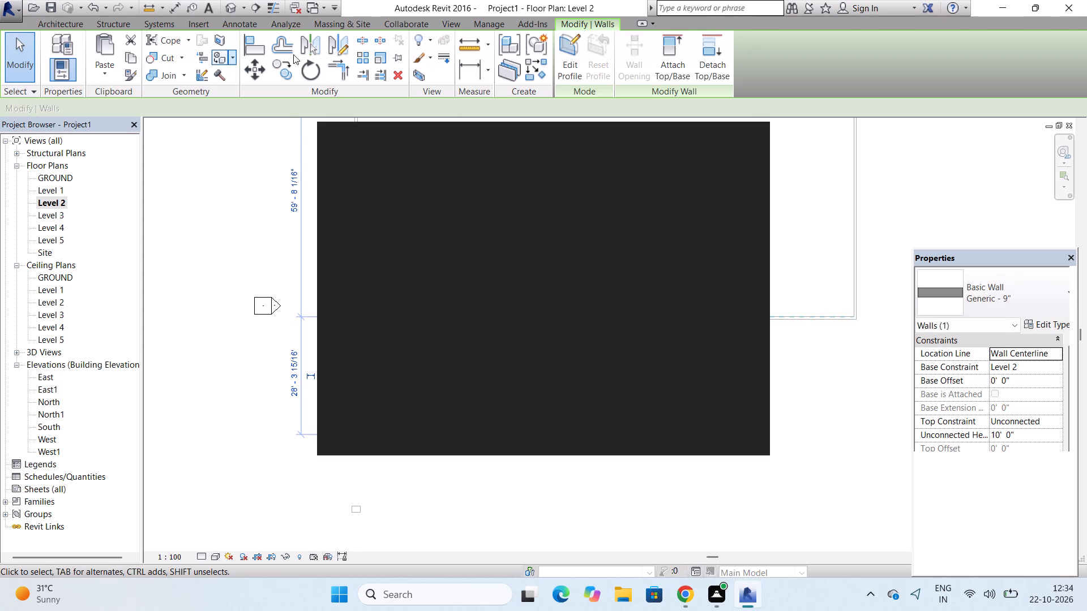
left_click(742, 147)
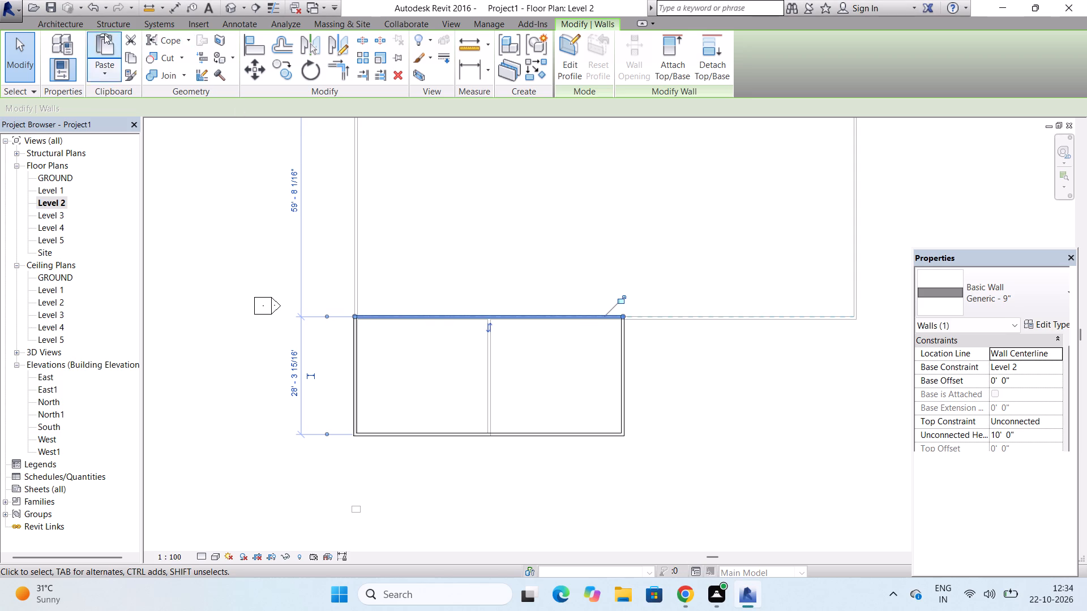
In the 3D view, start an in-place model in the Walls category, keeping the suggested name.
double_click(73, 22)
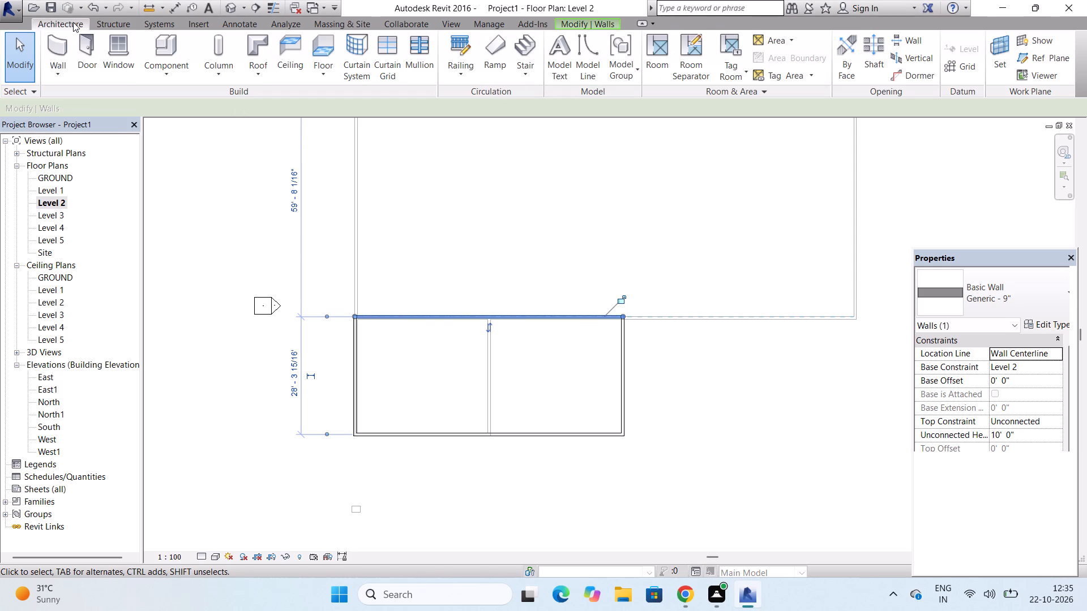
left_click(232, 2)
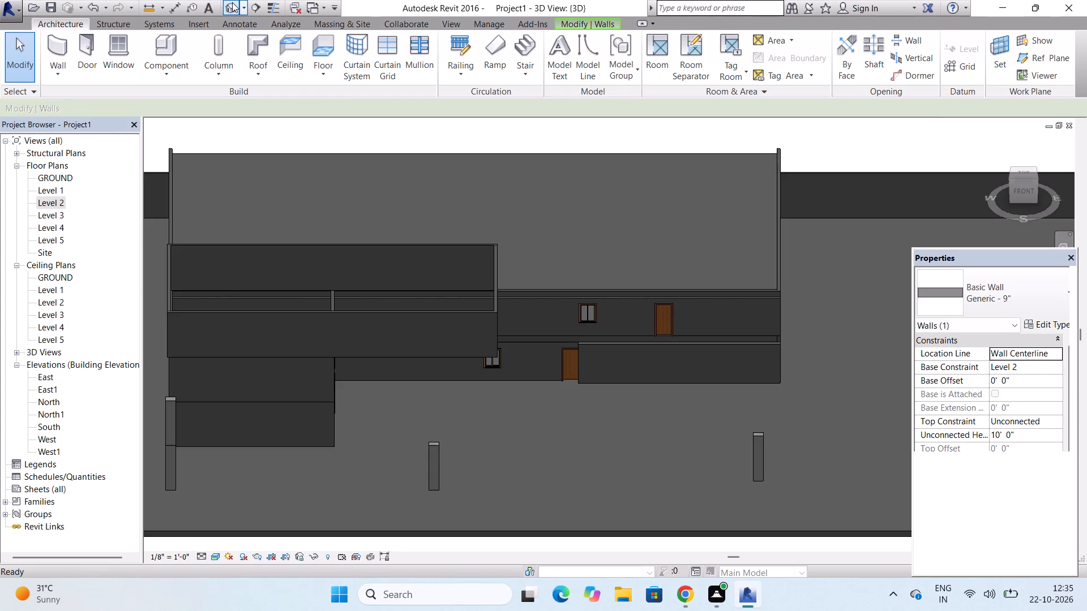
scroll(421, 160, "down", 2)
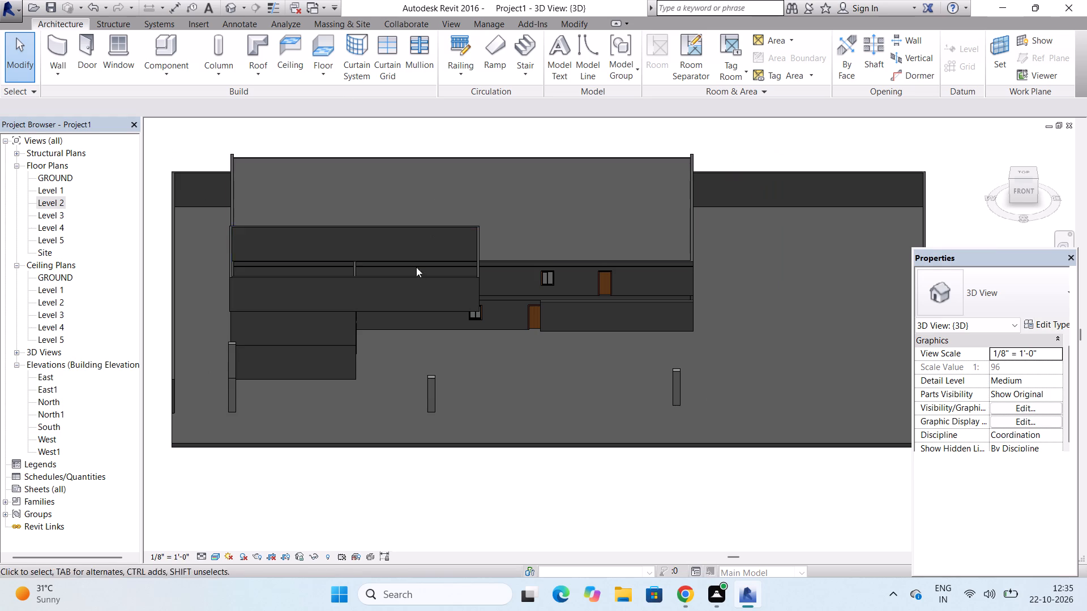
scroll(397, 309, "up", 4)
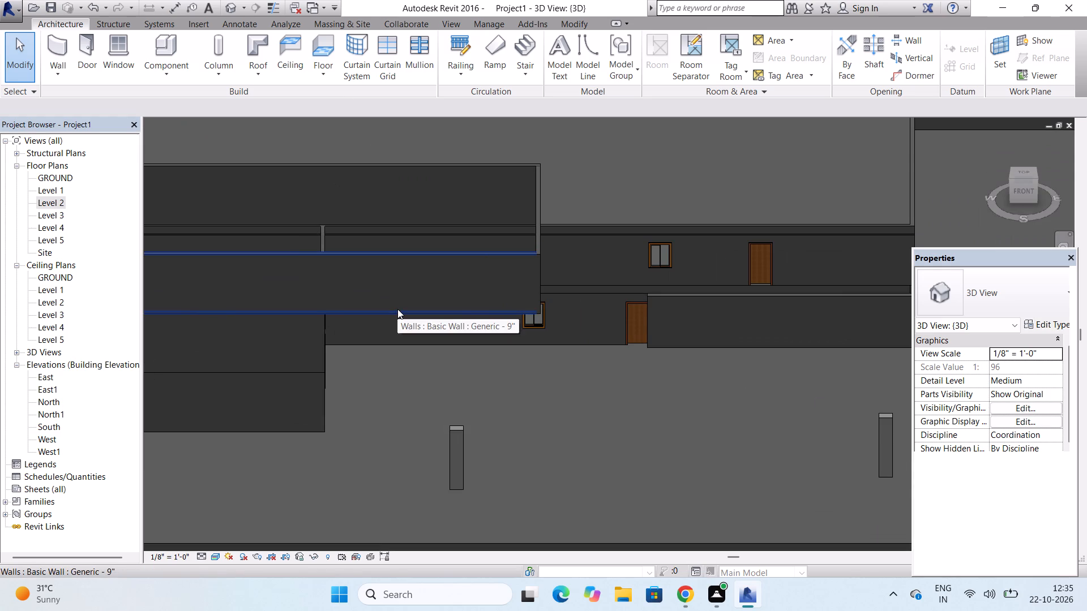
scroll(397, 309, "down", 3)
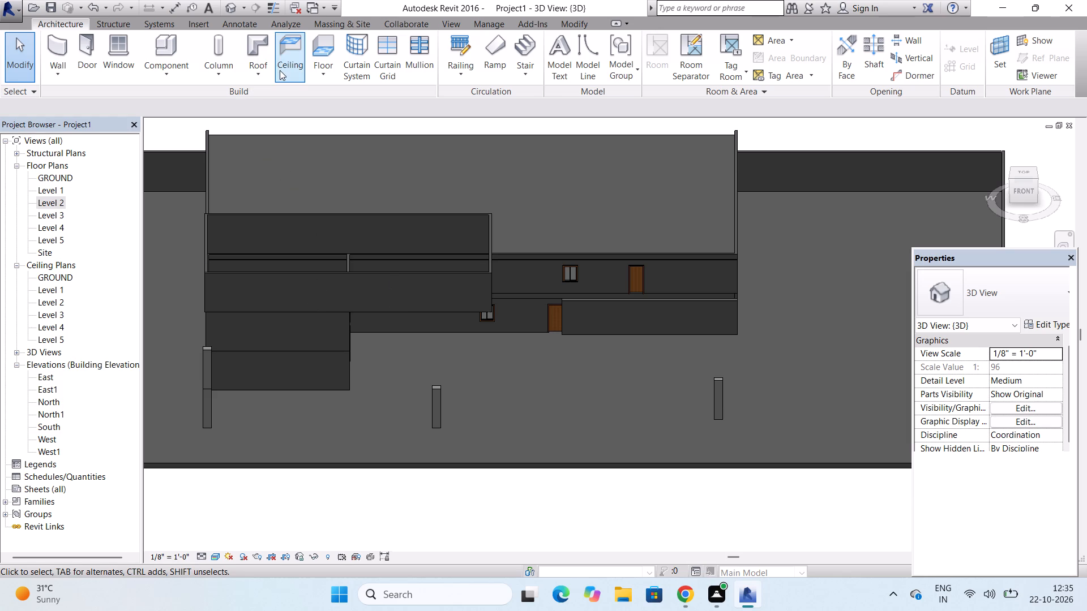
left_click(181, 72)
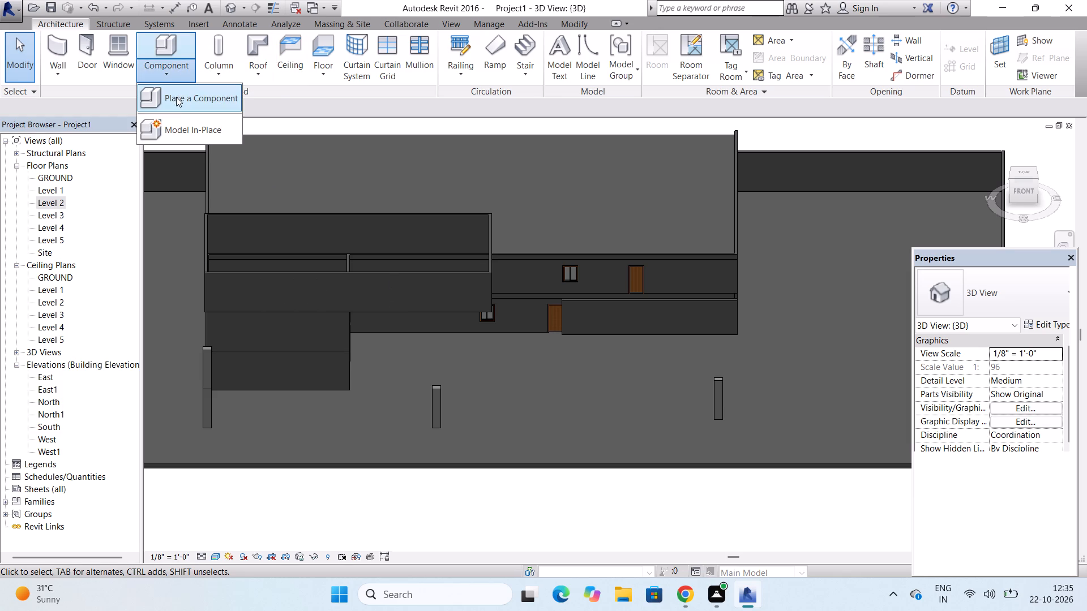
left_click(160, 118)
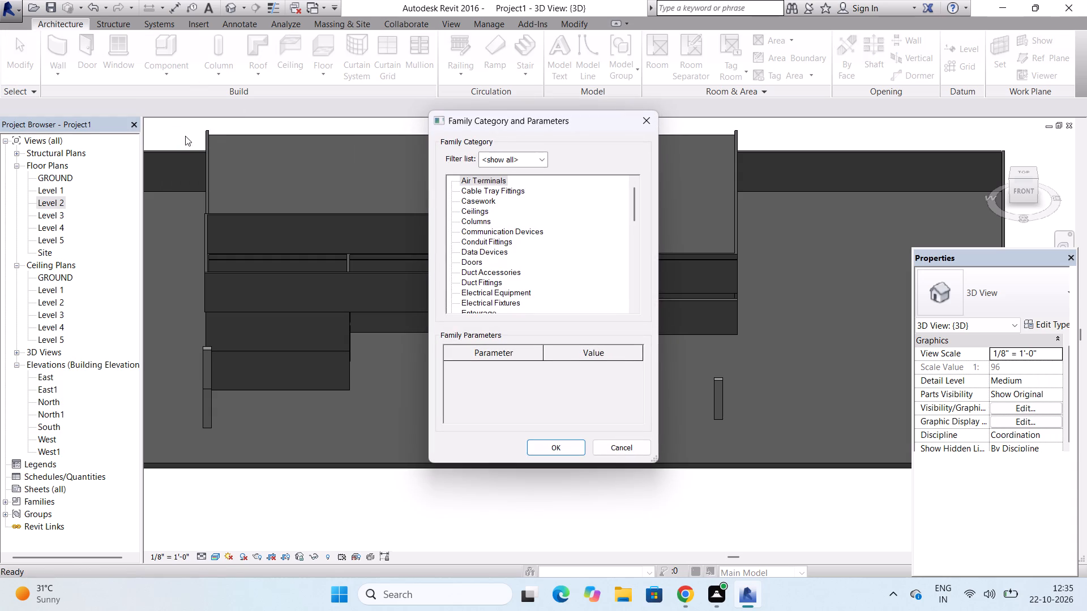
scroll(595, 283, "down", 16)
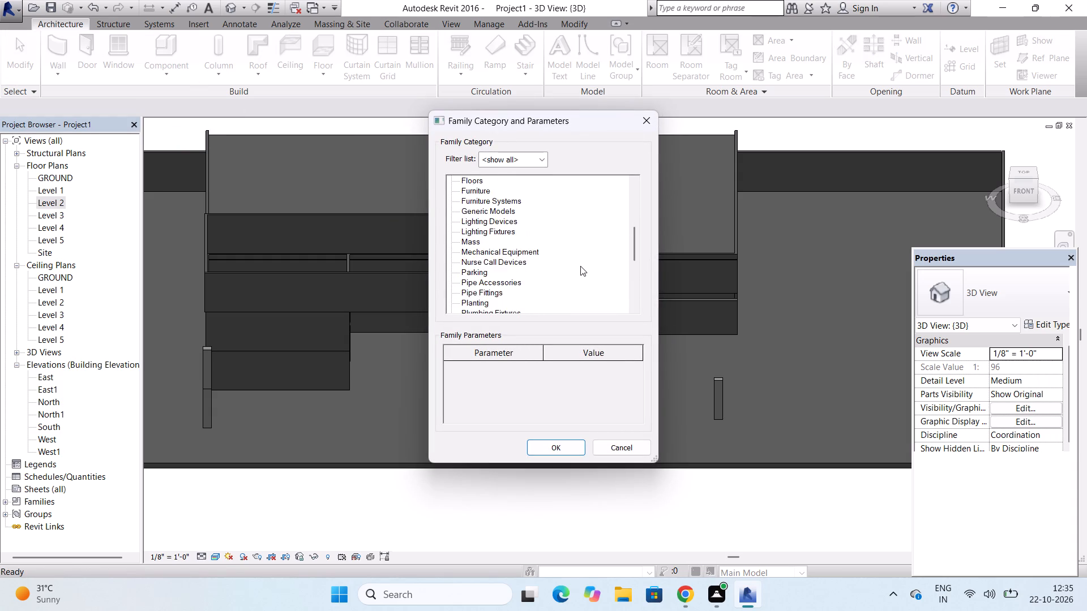
scroll(580, 266, "down", 20)
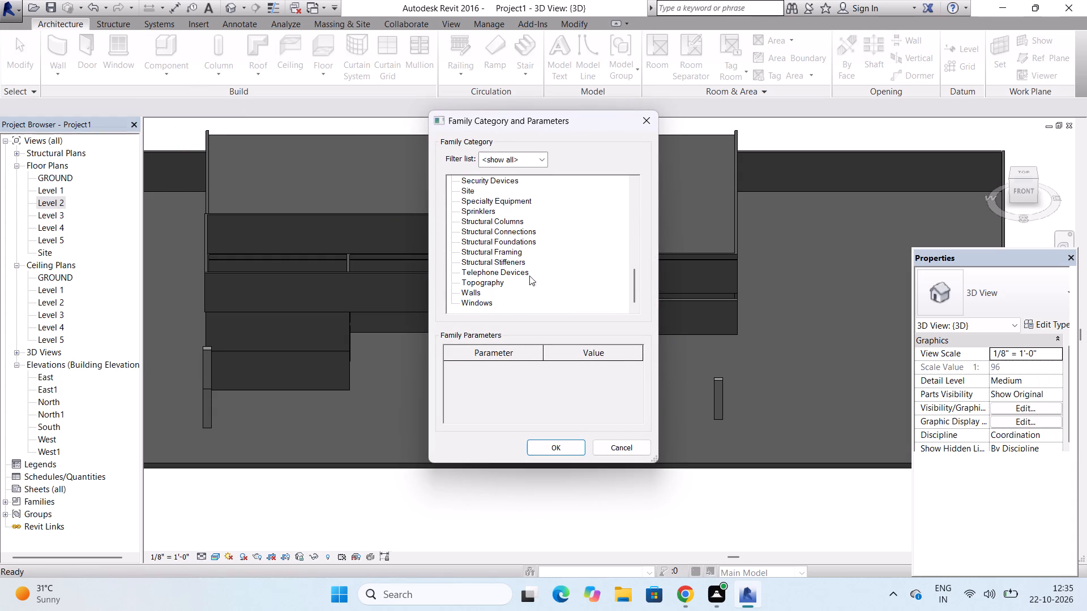
left_click(465, 288)
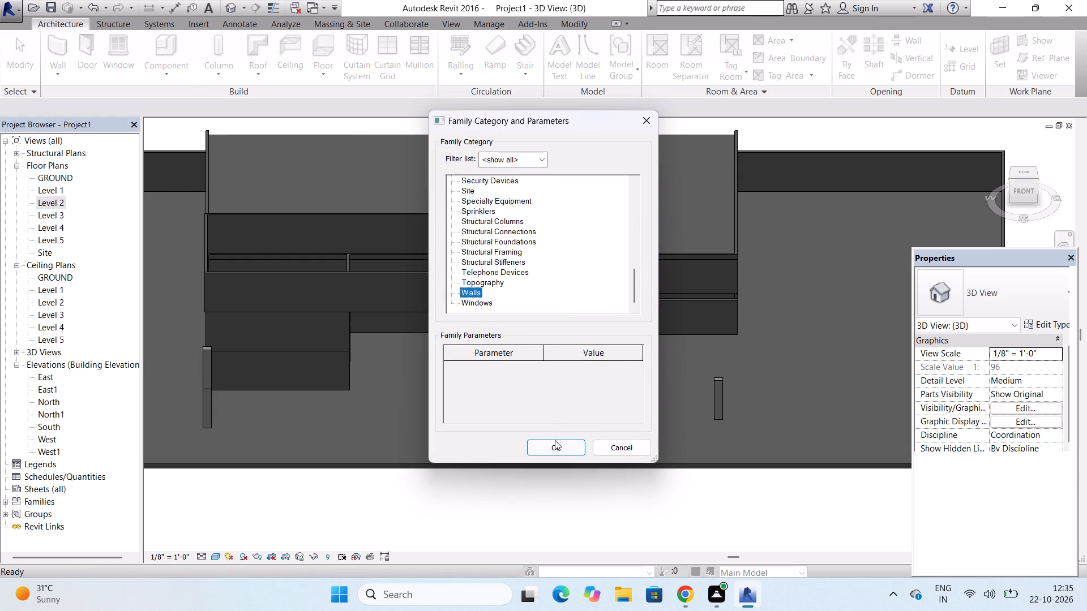
left_click(555, 447)
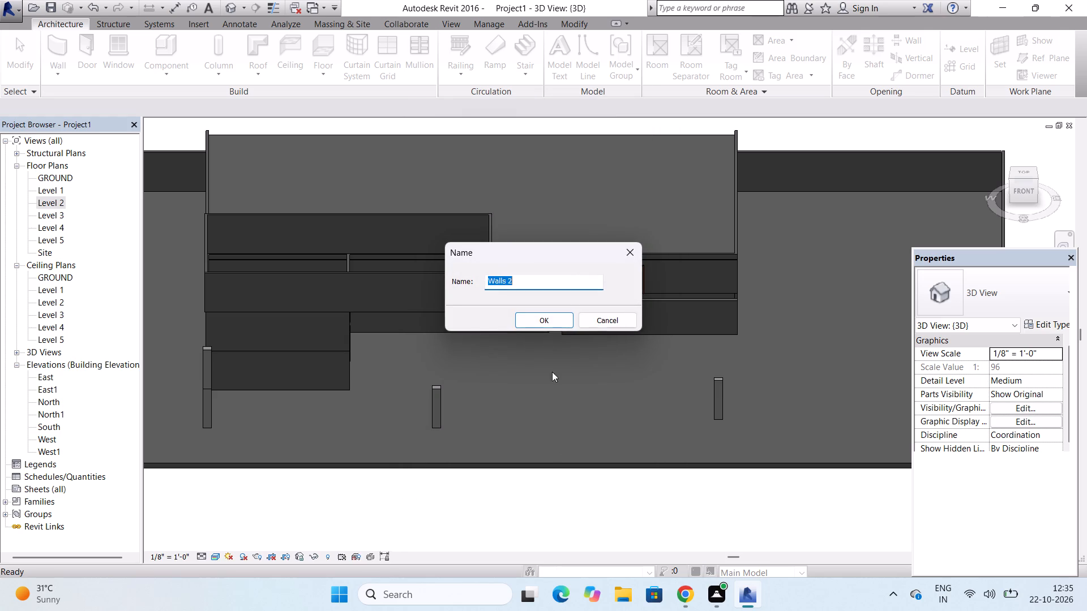
left_click(543, 324)
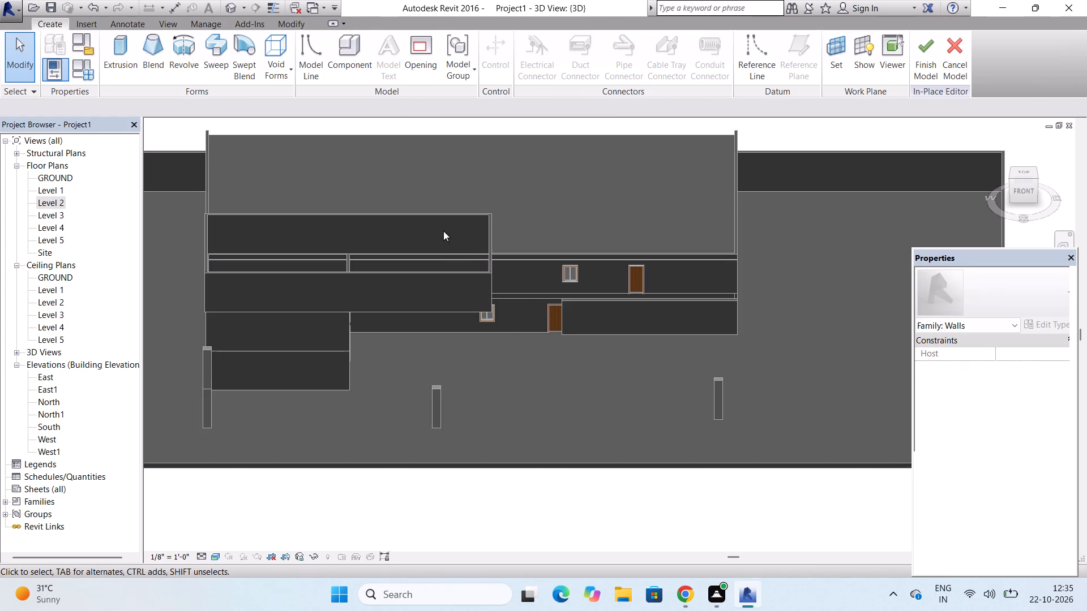
Set the work plane by picking the top face of the Level 2 front wall.
left_click(841, 62)
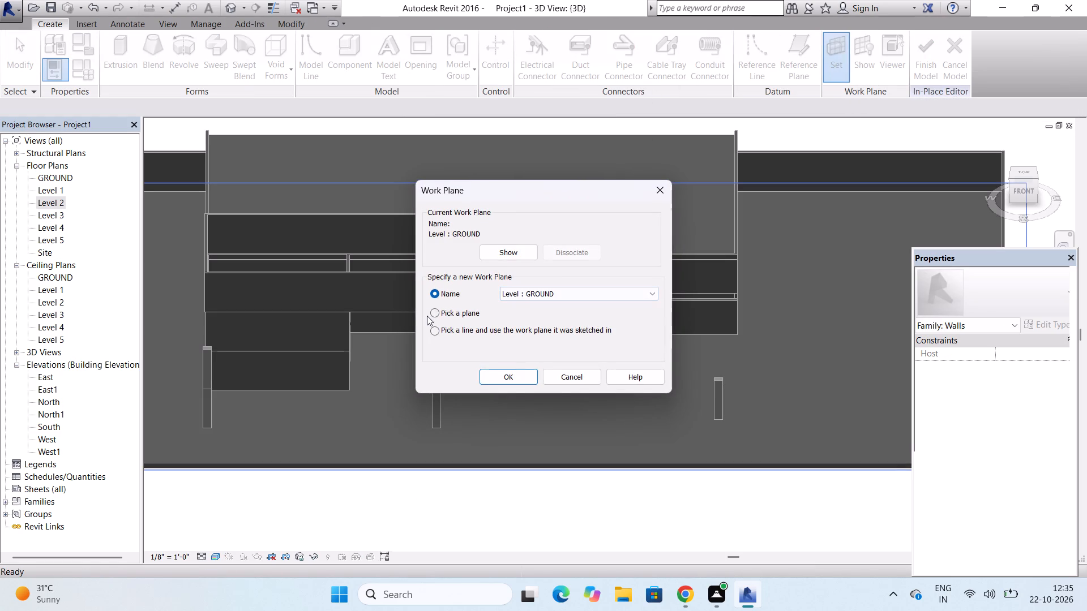
left_click(431, 311)
left_click(483, 378)
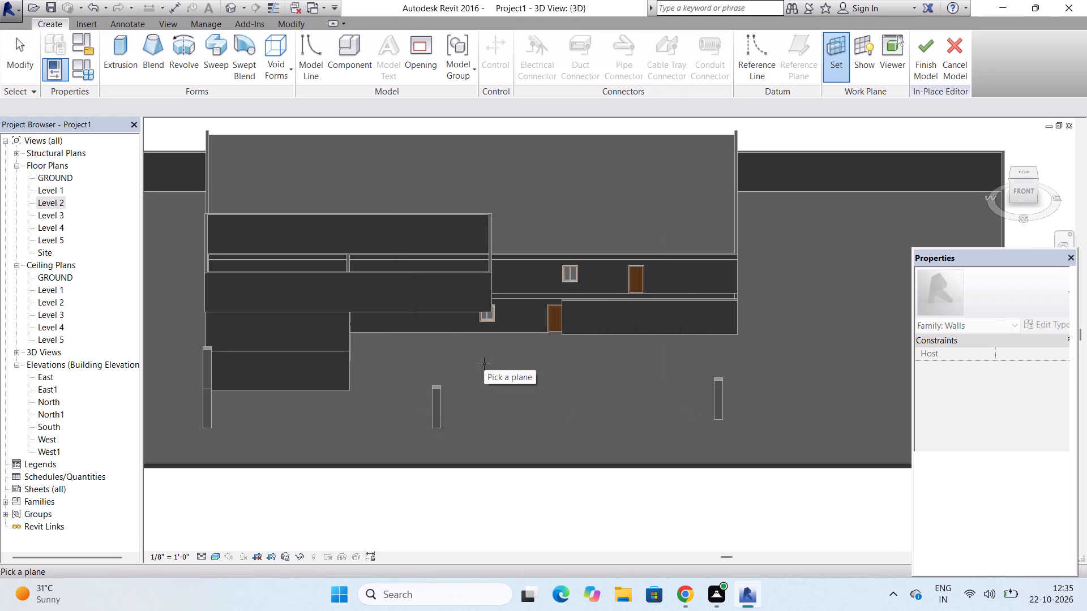
scroll(450, 268, "up", 2)
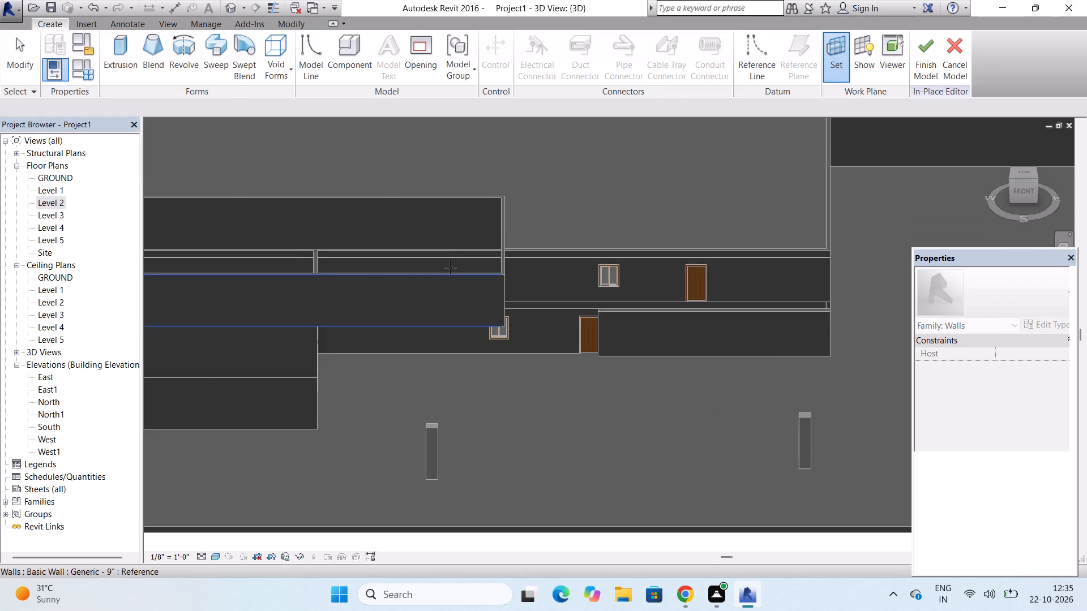
scroll(450, 268, "up", 1)
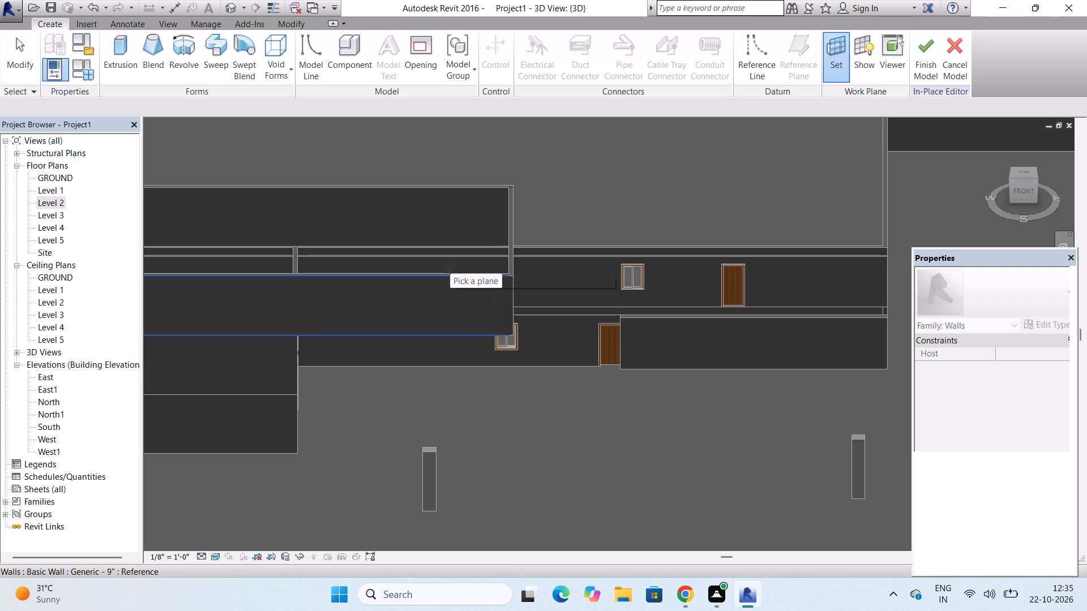
scroll(450, 268, "up", 3)
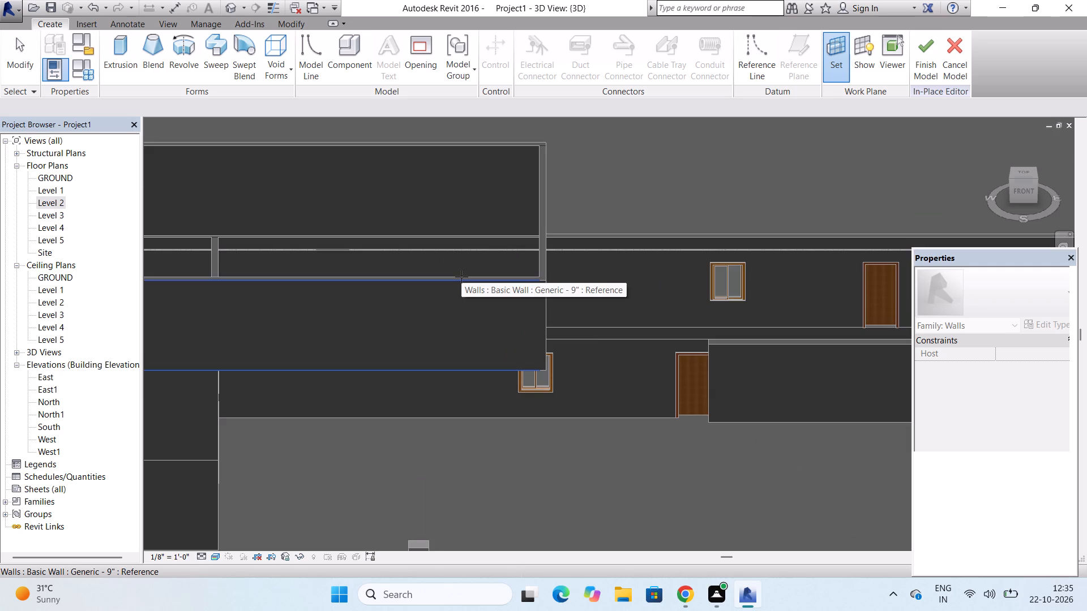
scroll(461, 278, "up", 5)
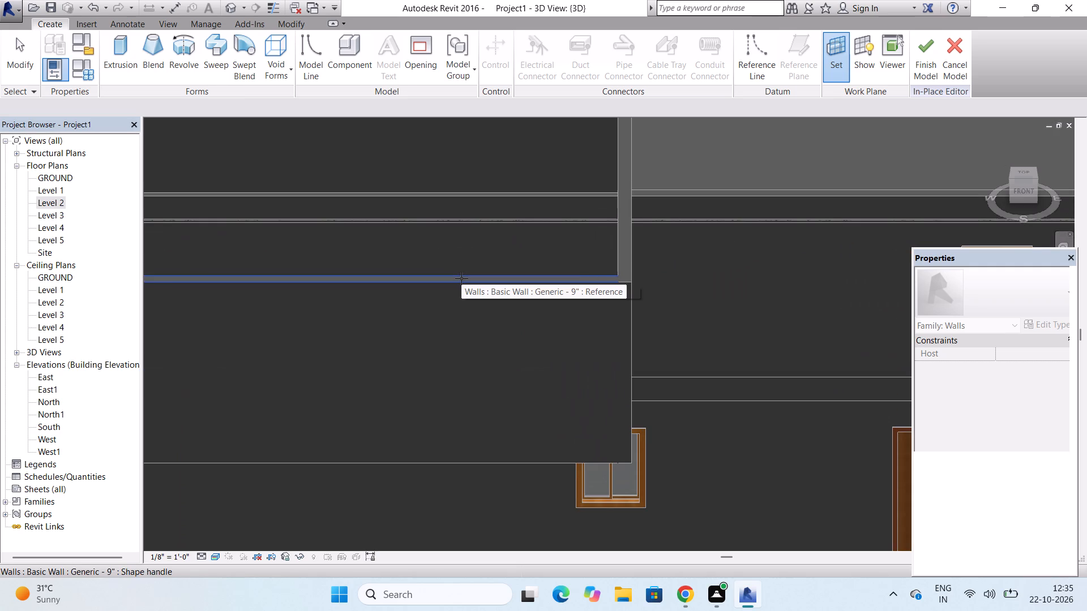
left_click(461, 278)
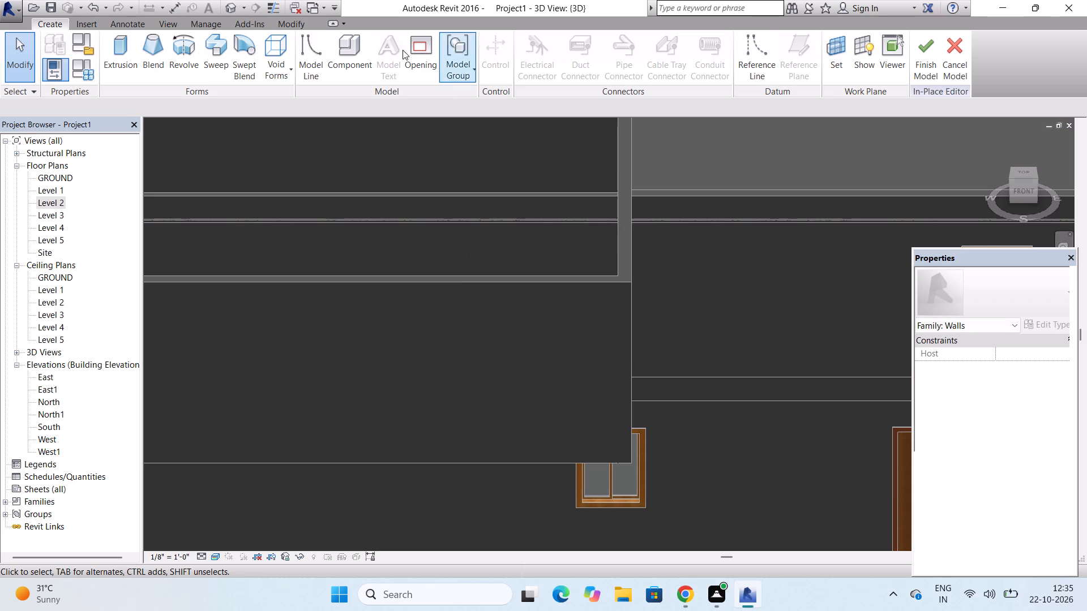
Extrude a rectangle 1'-0" deep over the Level 2 walls, sketched between their diagonally opposite outer corners, as a roof slab.
left_click(131, 41)
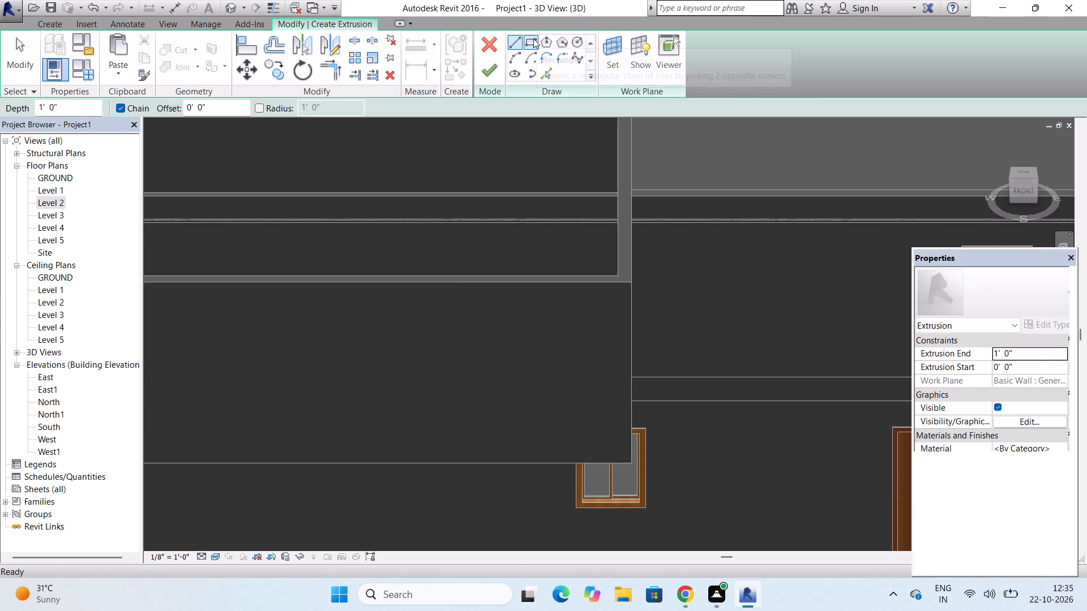
left_click(533, 38)
scroll(592, 174, "down", 13)
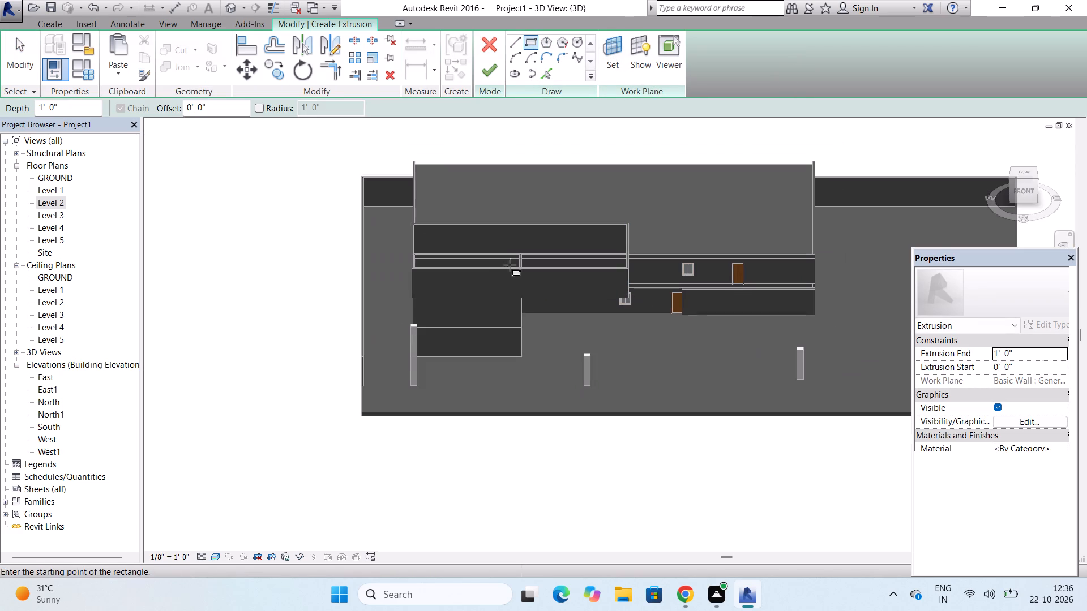
scroll(397, 264, "up", 12)
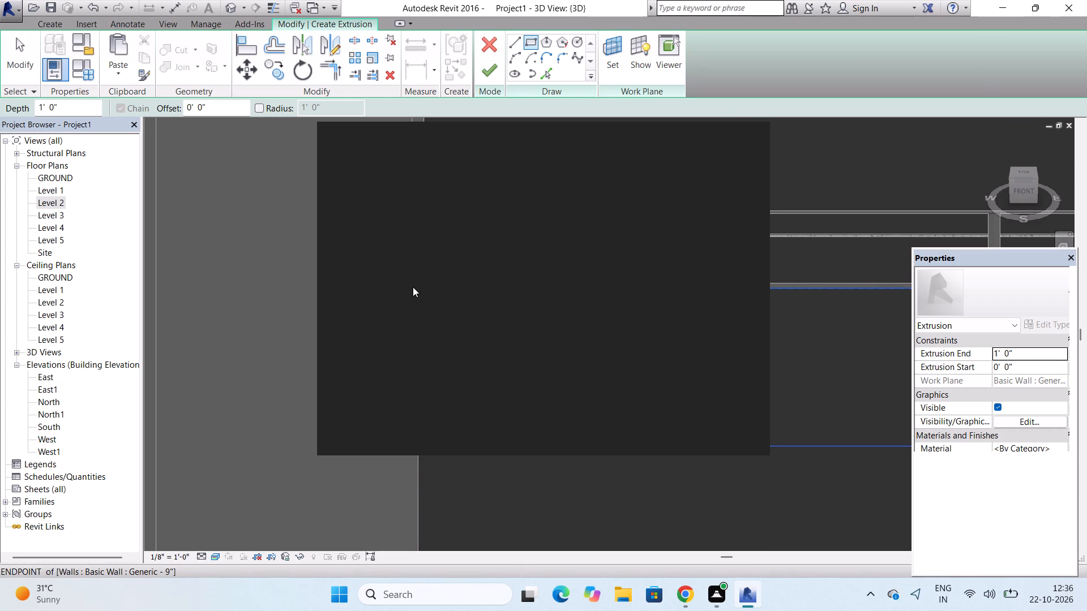
left_click(739, 141)
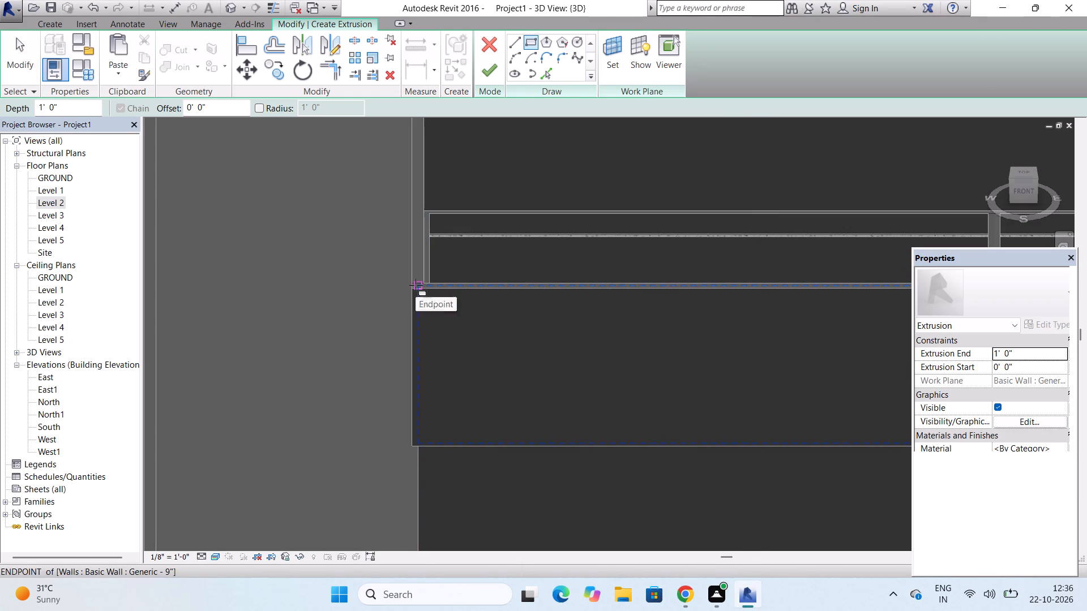
scroll(416, 285, "up", 8)
left_click(404, 294)
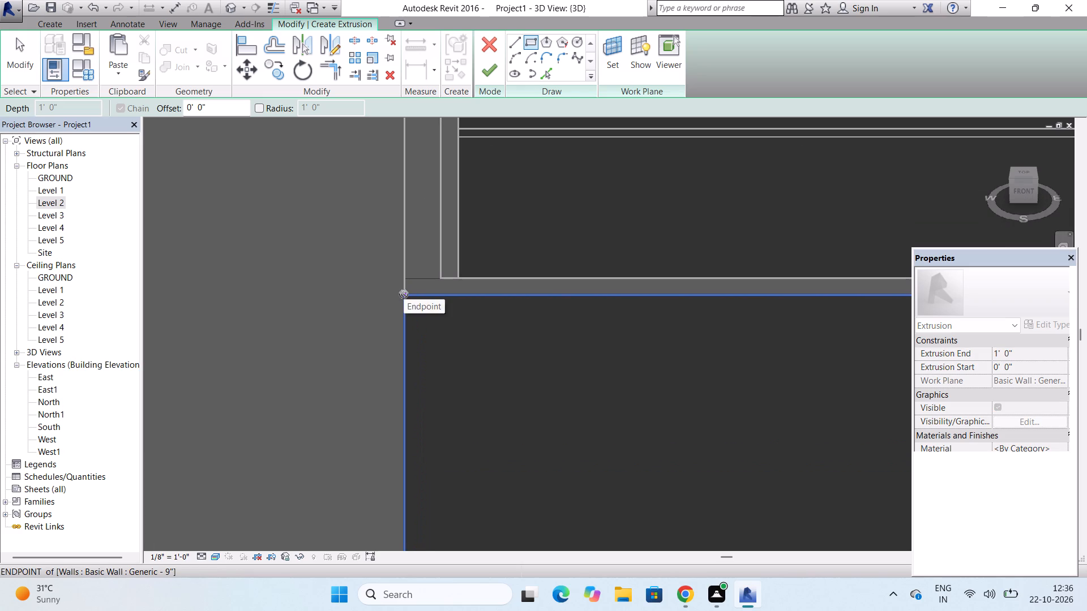
scroll(404, 294, "down", 17)
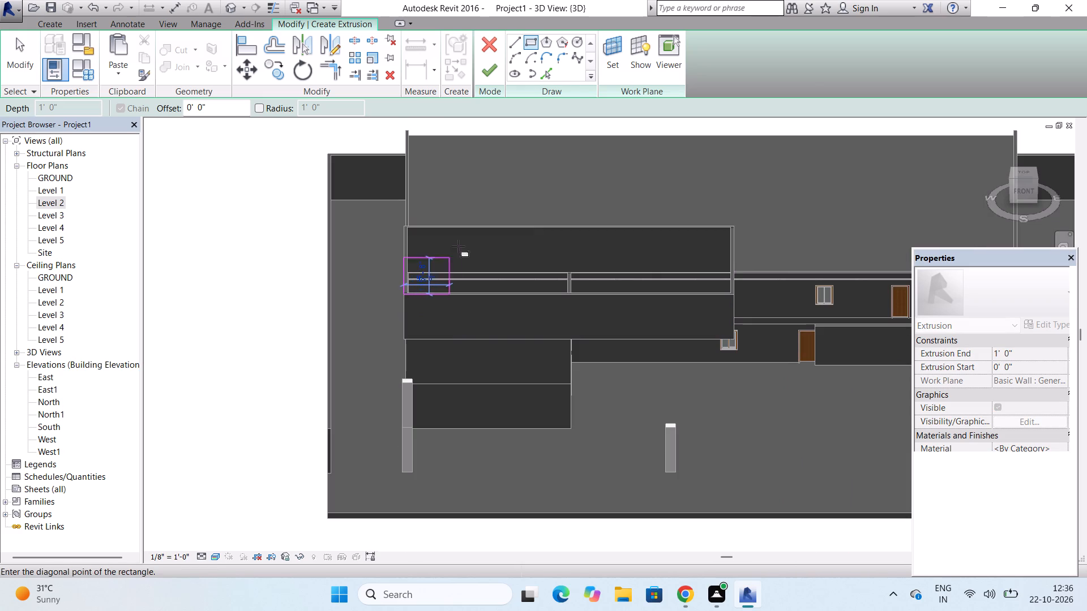
scroll(737, 229, "up", 4)
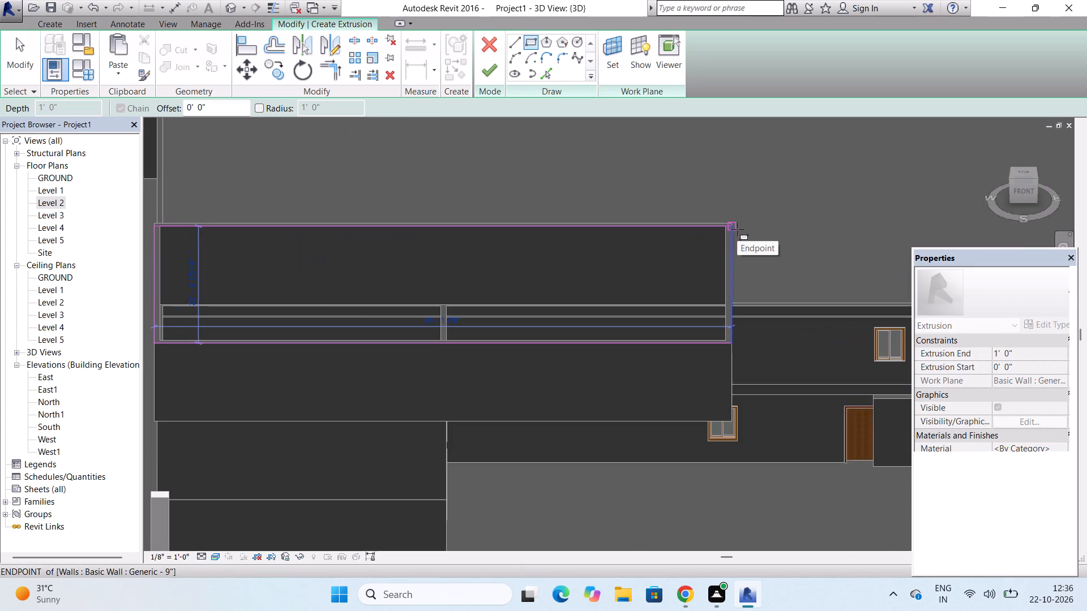
scroll(737, 229, "up", 6)
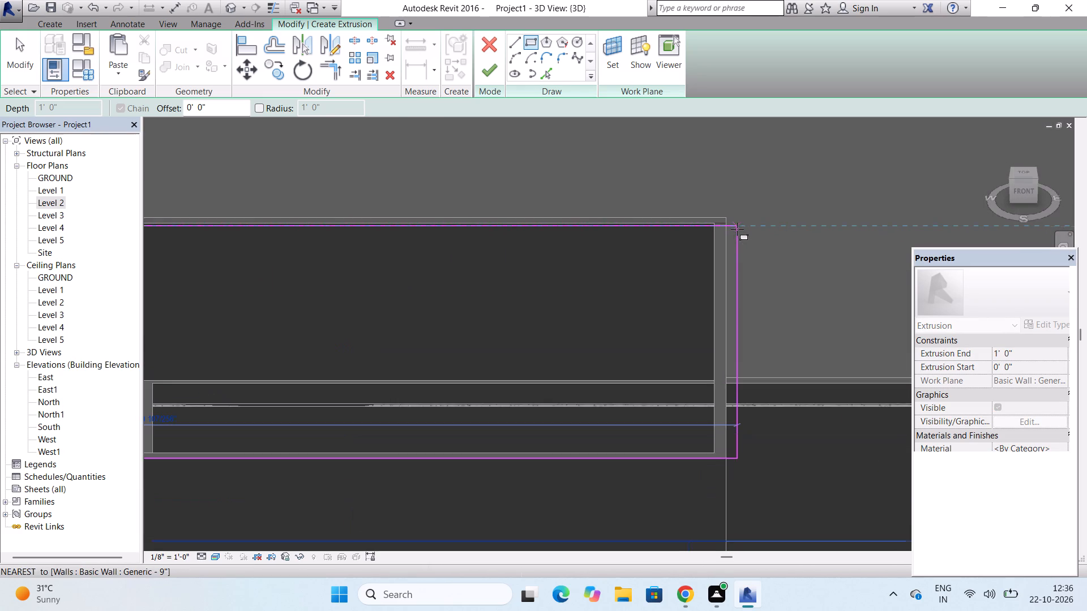
left_click(722, 214)
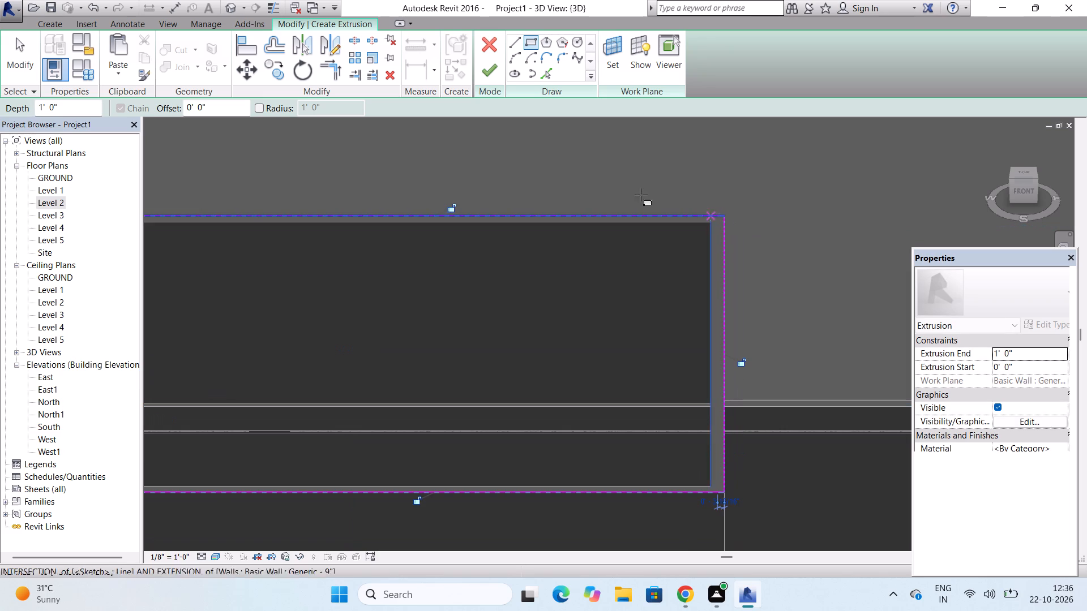
left_click(484, 69)
Stretch the roof slab's front edge outward to overhang the Level 2 front wall slightly.
scroll(672, 221, "down", 4)
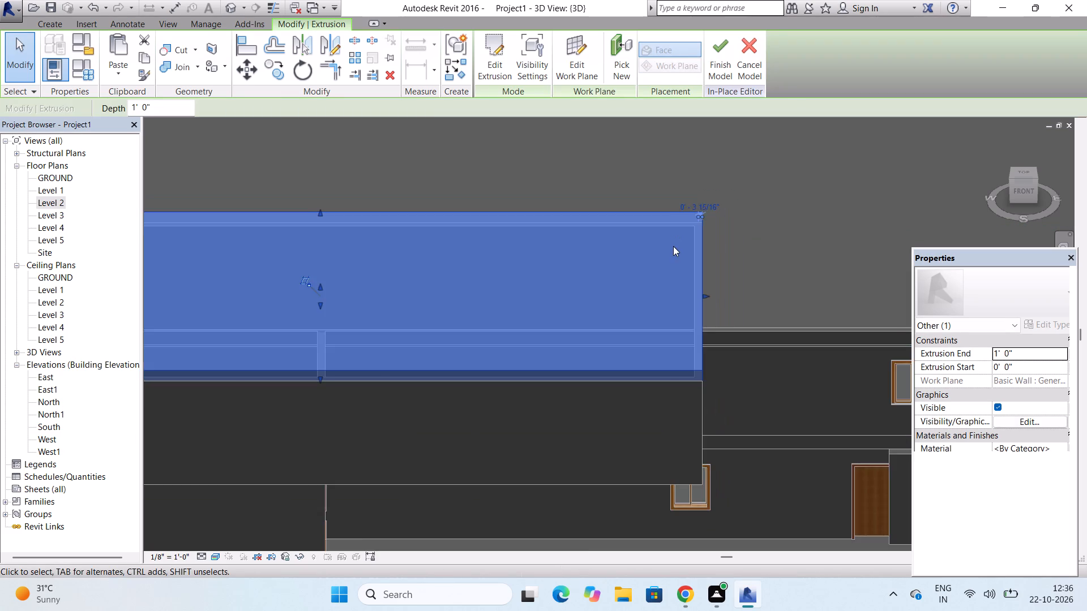
scroll(673, 246, "down", 6)
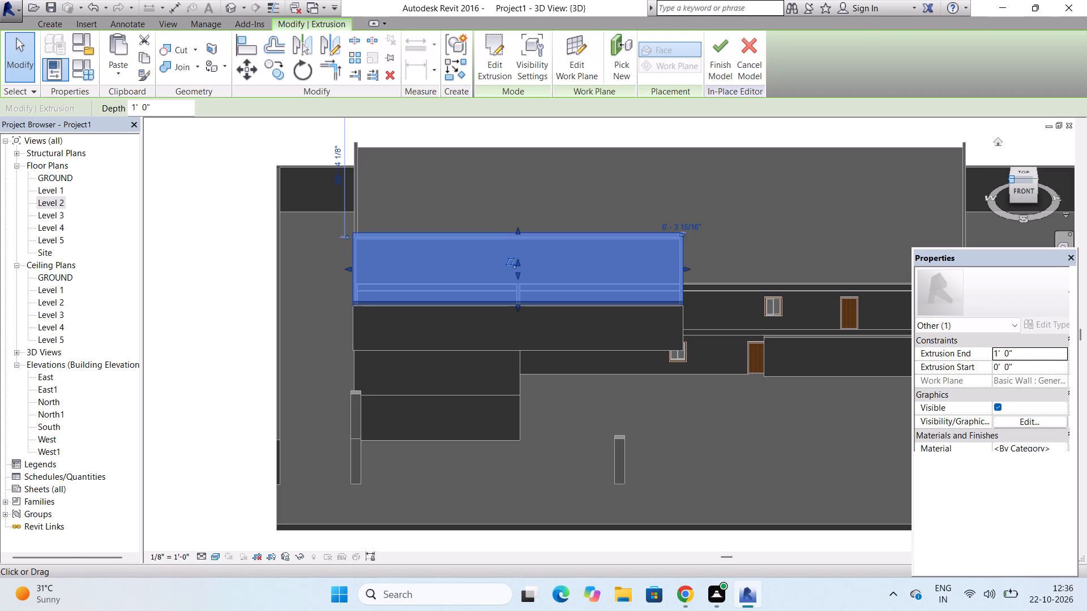
left_click_drag(1012, 183, 879, 174)
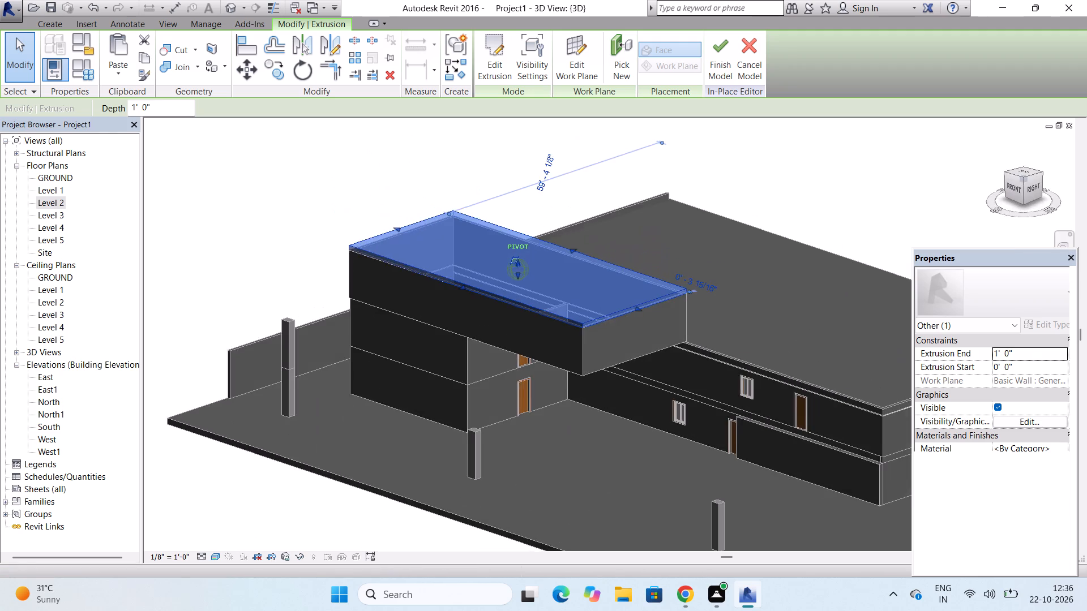
left_click_drag(879, 174, 785, 174)
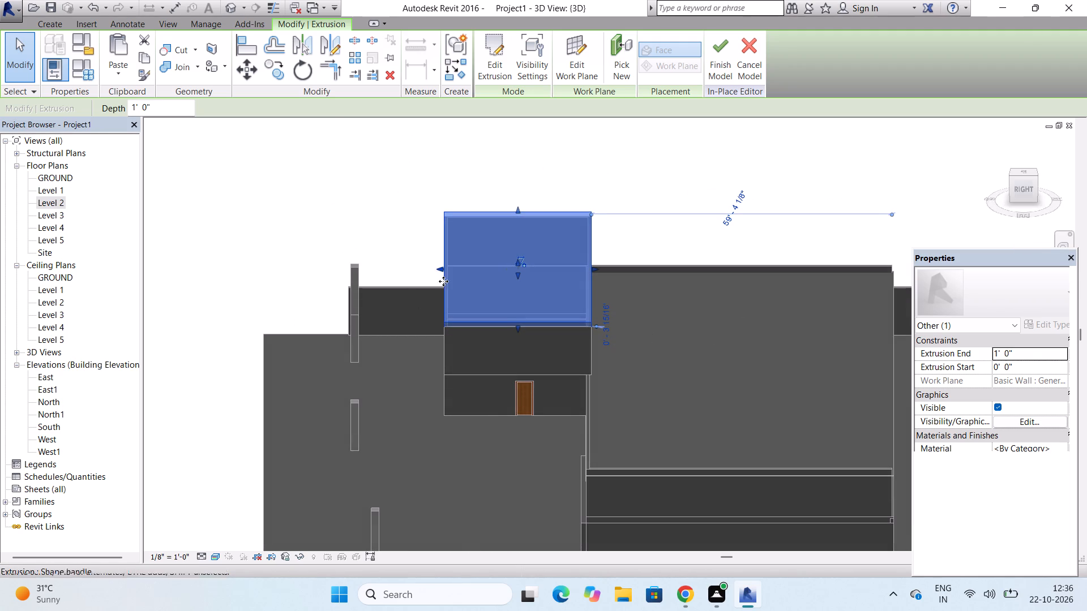
scroll(443, 281, "up", 6)
key("Escape")
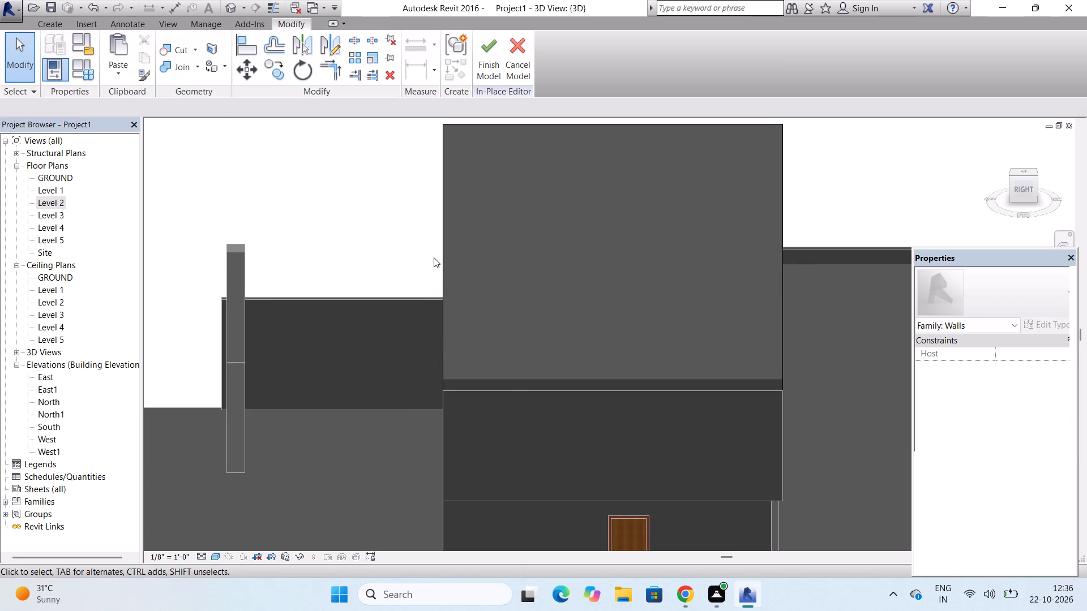
left_click(443, 282)
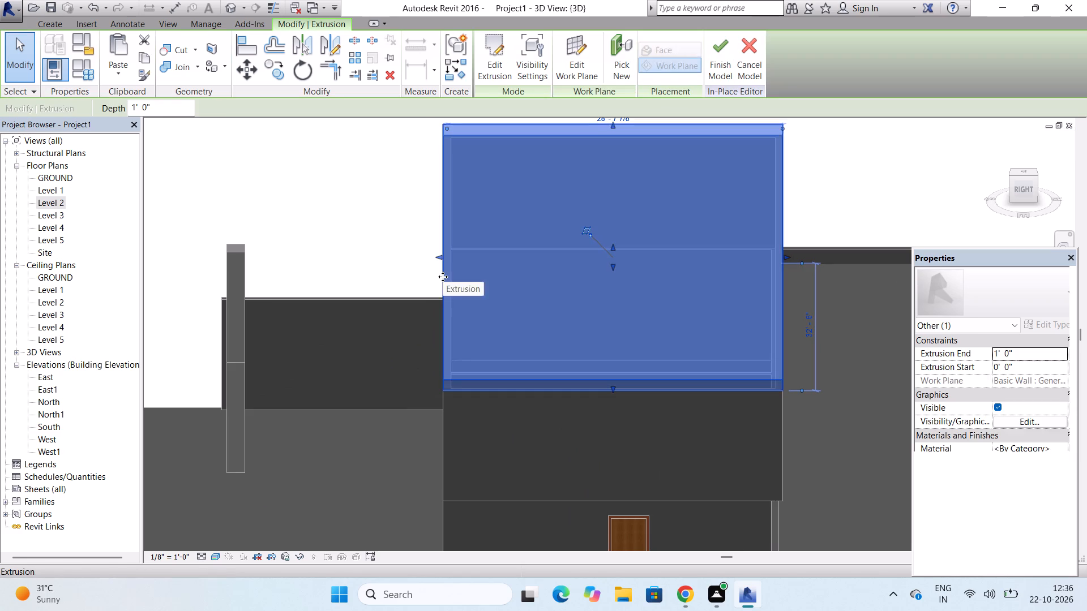
left_click_drag(438, 257, 431, 257)
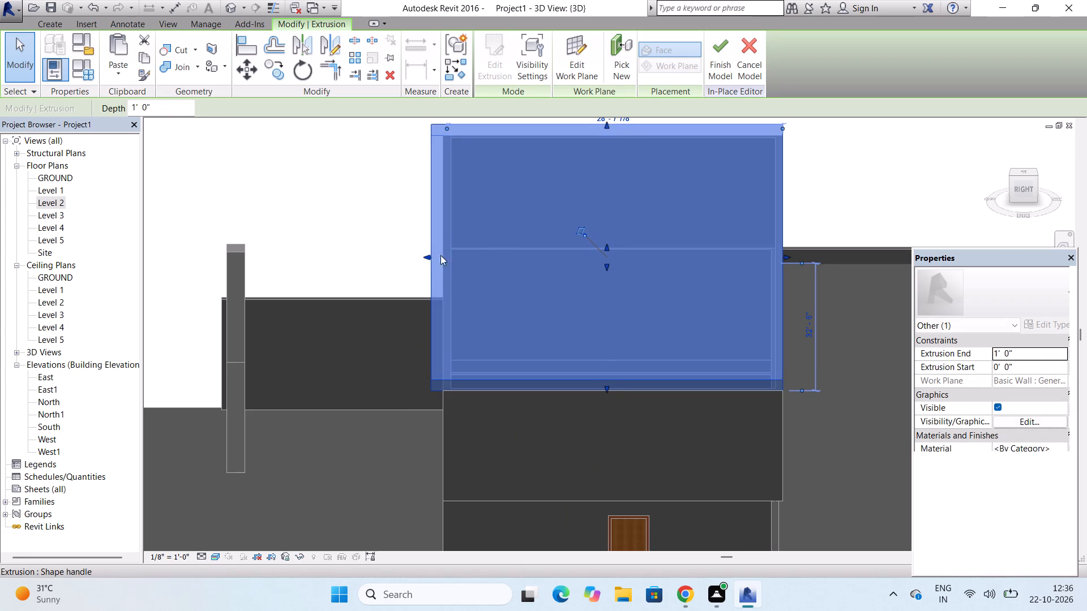
key("Escape")
key("Escape")
key("Escape")
key("Escape")
key("Escape")
key("Escape")
key("Escape")
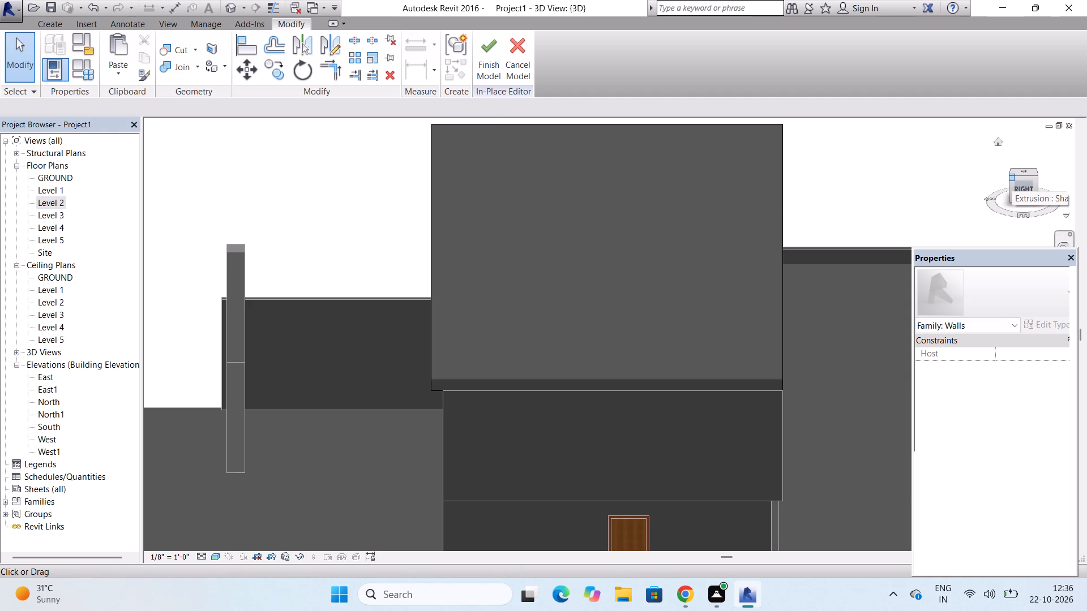
Stretch the roof slab's right-side edge outward to overhang the Level 2 right side wall.
left_click_drag(1012, 176, 906, 166)
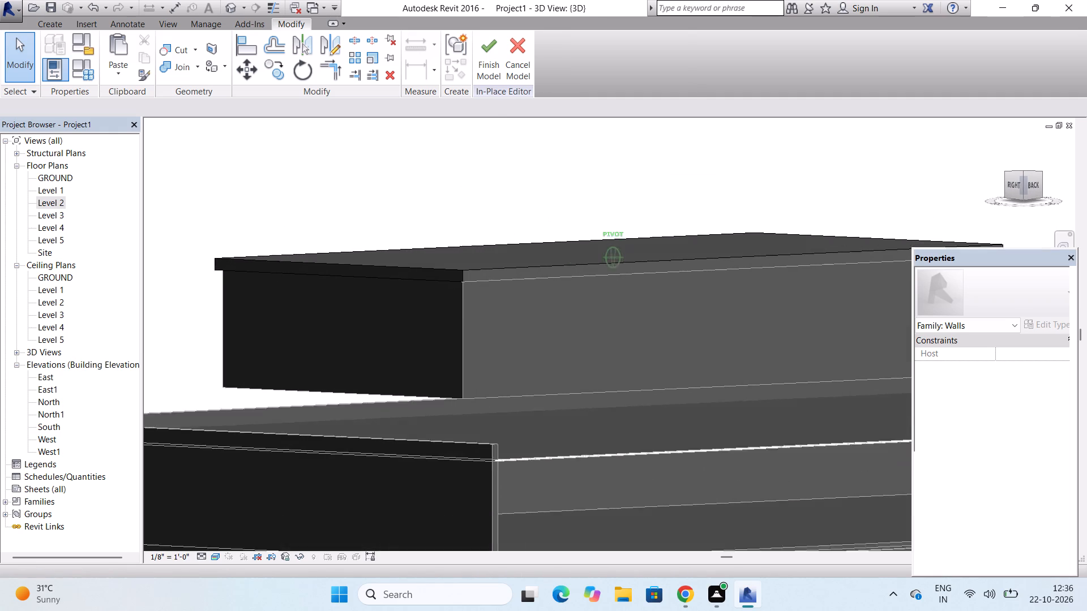
left_click_drag(906, 166, 896, 204)
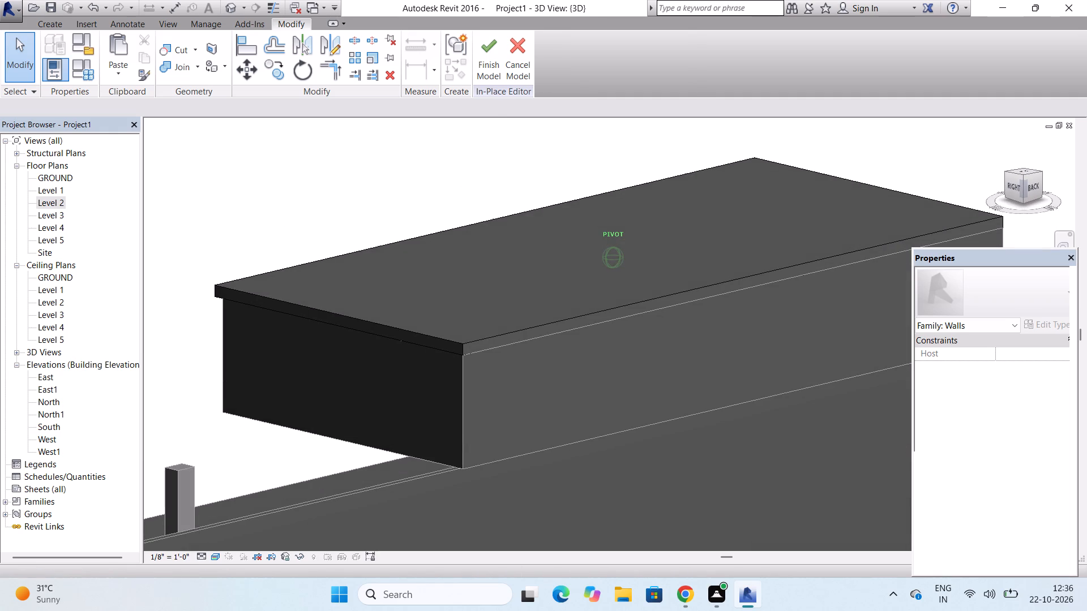
left_click_drag(896, 204, 862, 205)
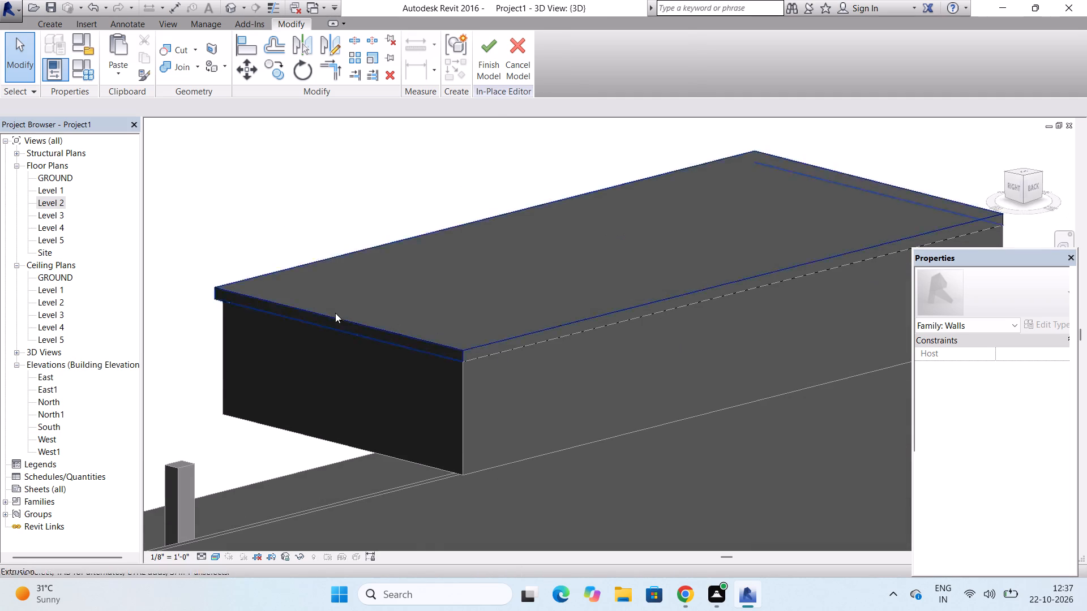
scroll(335, 313, "up", 2)
left_click(339, 322)
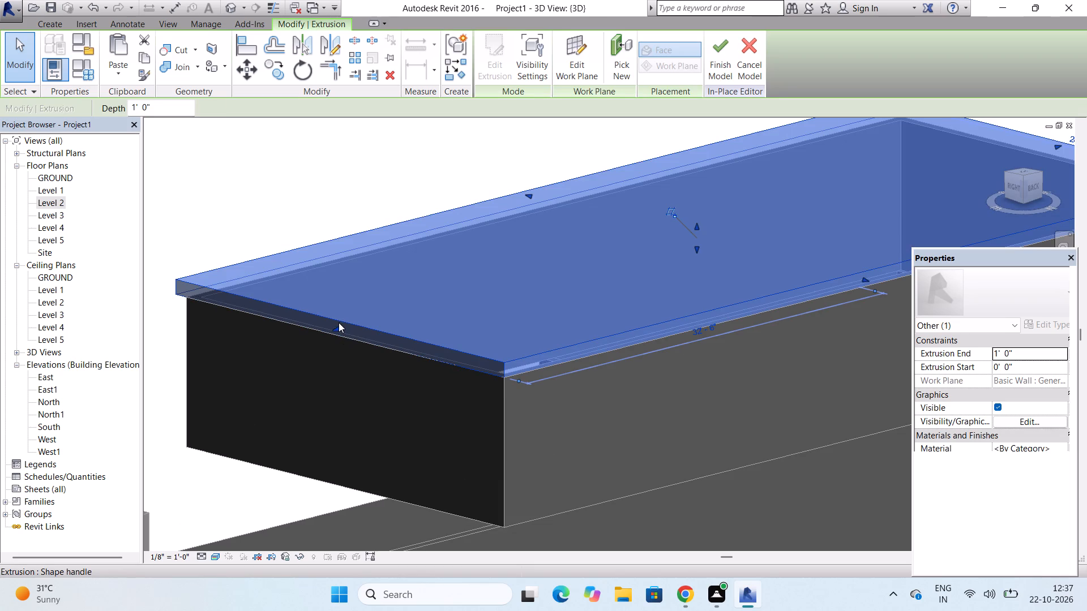
left_click_drag(336, 329, 330, 330)
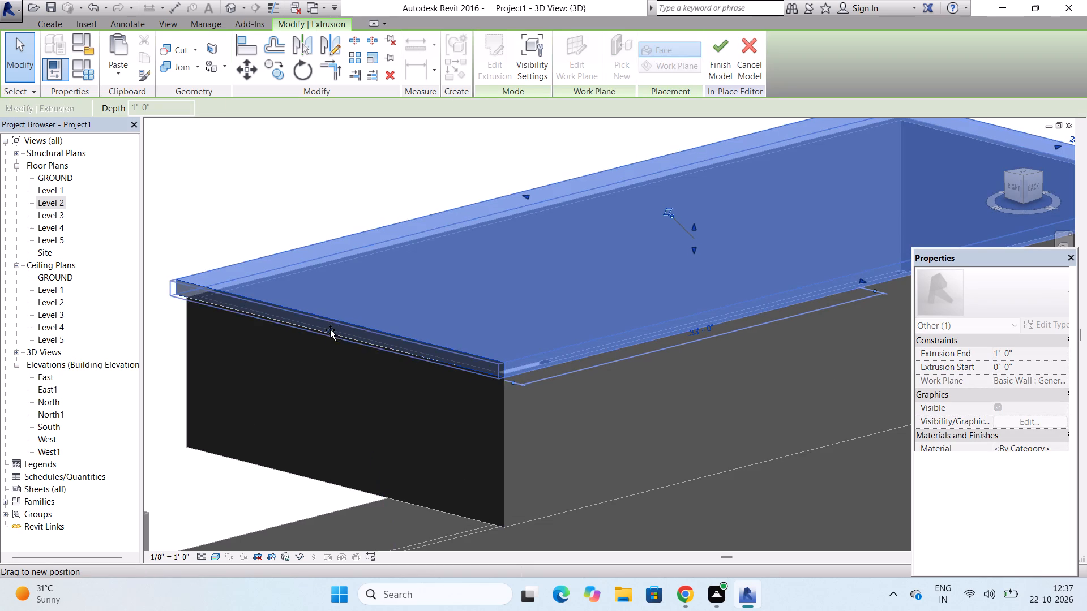
left_click_drag(330, 330, 320, 348)
Stretch the roof slab's rear edge outward past the Level 2 rear wall and finish the in-place model.
scroll(319, 352, "down", 4)
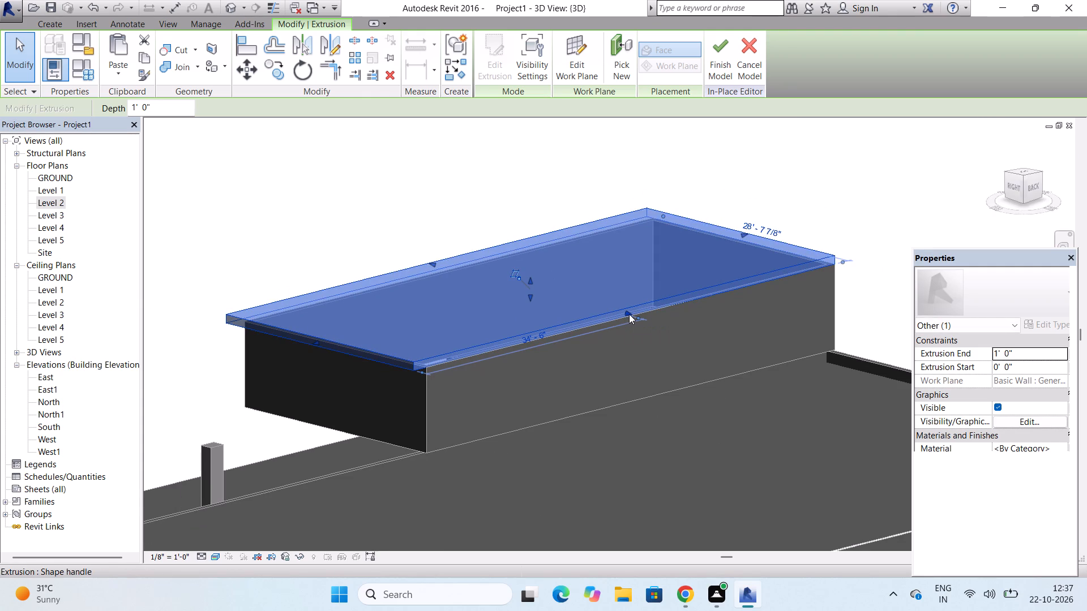
left_click_drag(629, 314, 636, 320)
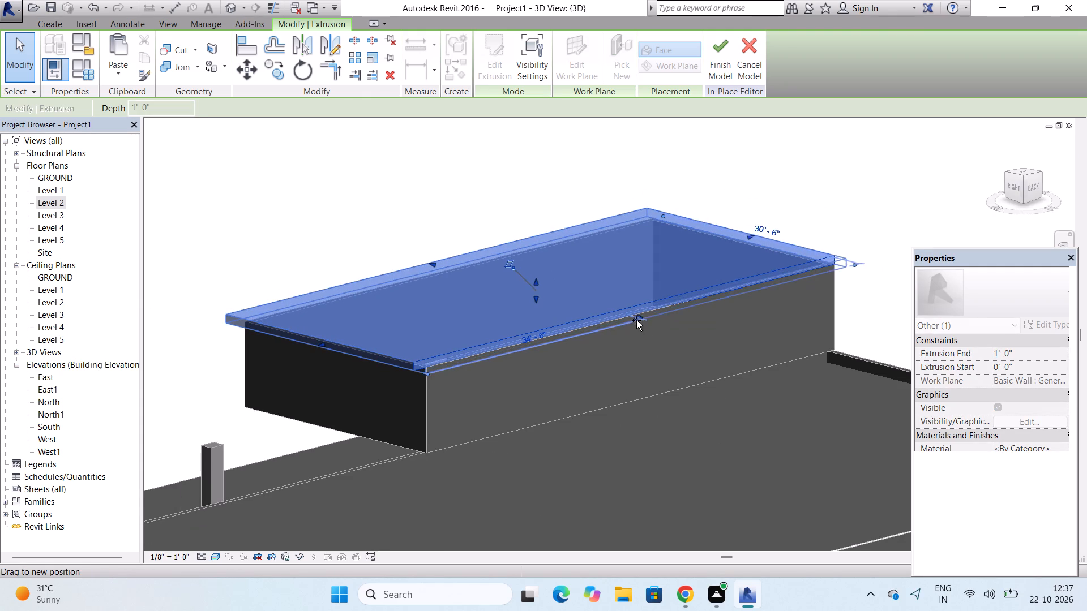
left_click_drag(636, 320, 645, 327)
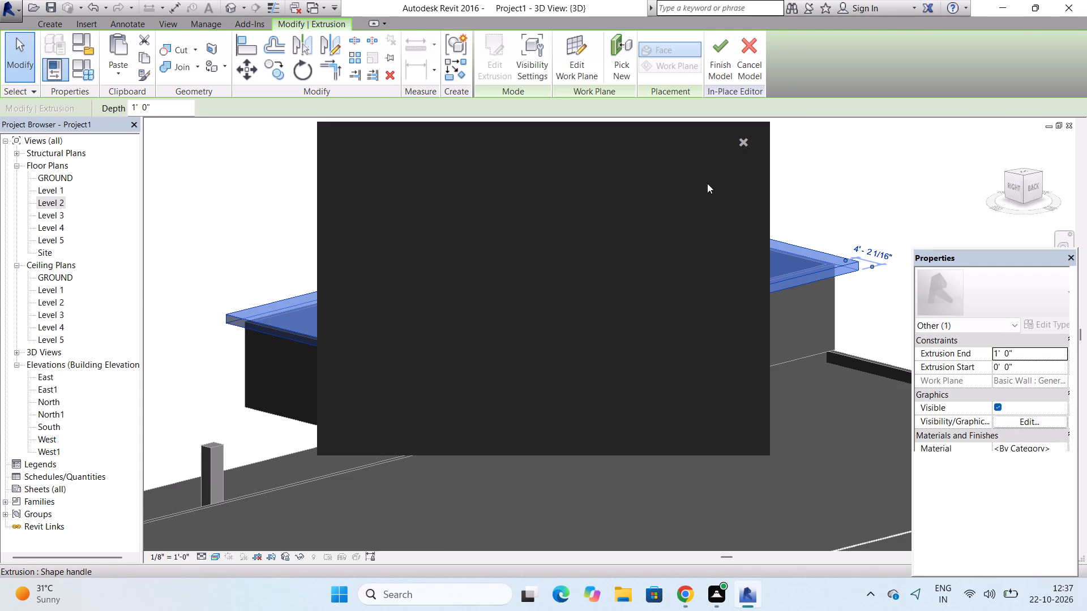
left_click(742, 141)
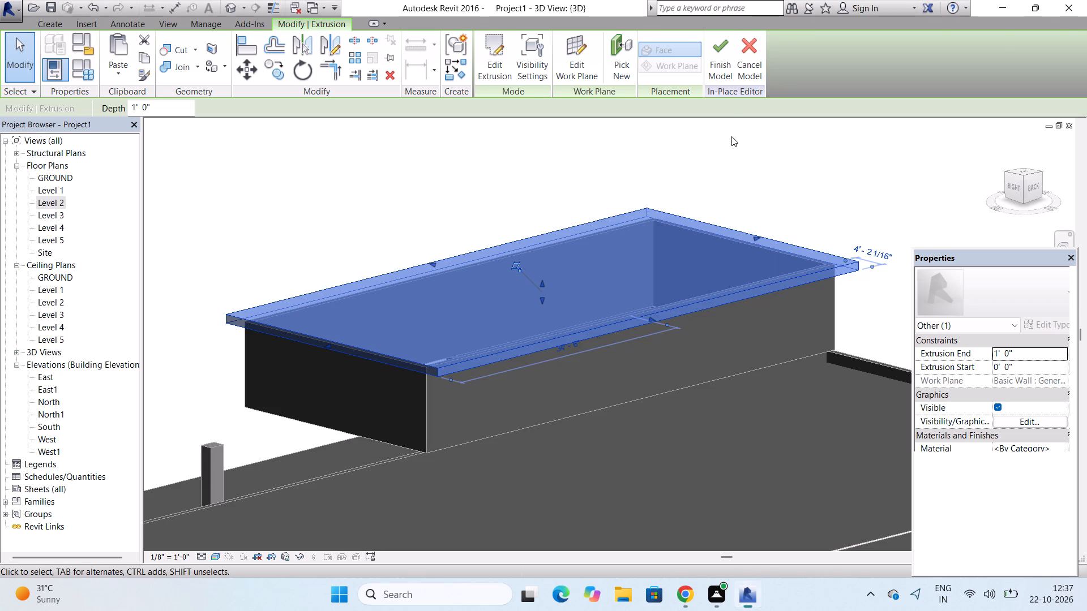
left_click(712, 51)
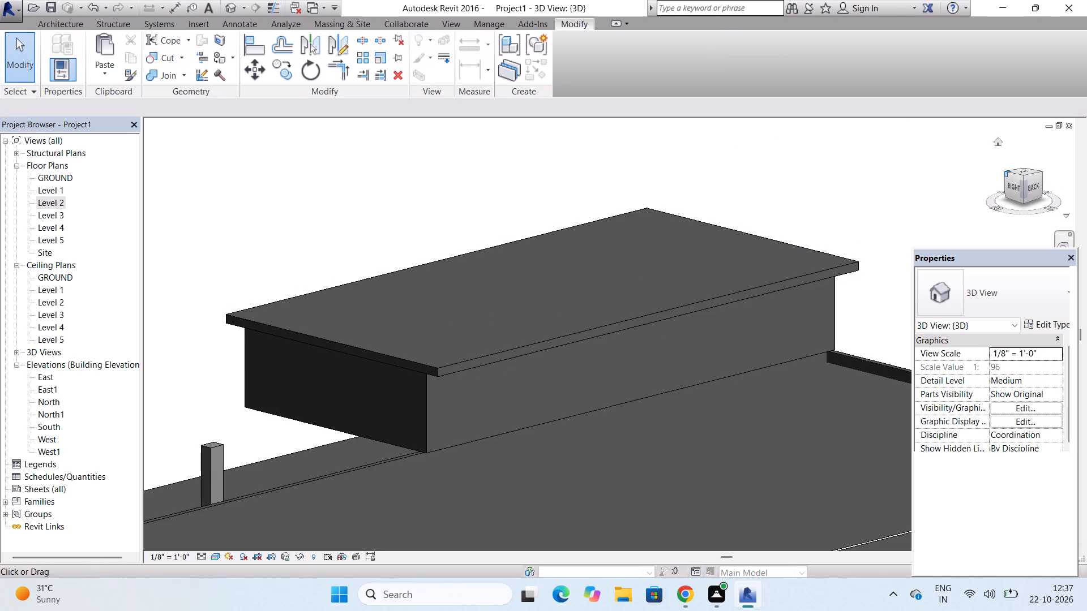
left_click_drag(1025, 179, 1024, 179)
Stretch the roof slab's left-side edge outward to overhang the Level 2 left side wall.
left_click_drag(1024, 179, 336, 183)
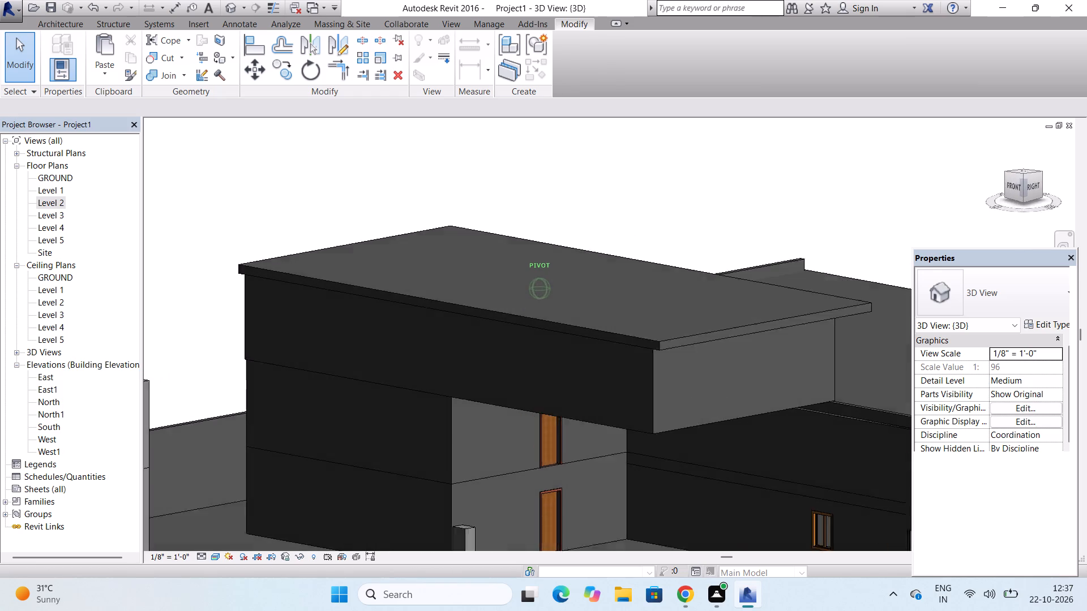
left_click_drag(336, 183, 482, 182)
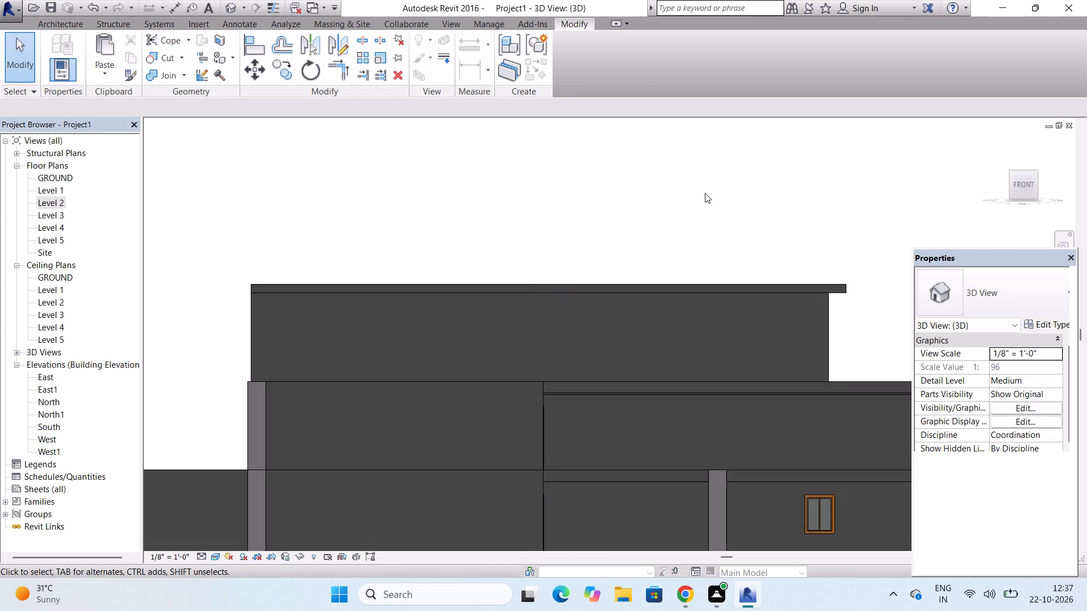
left_click(258, 292)
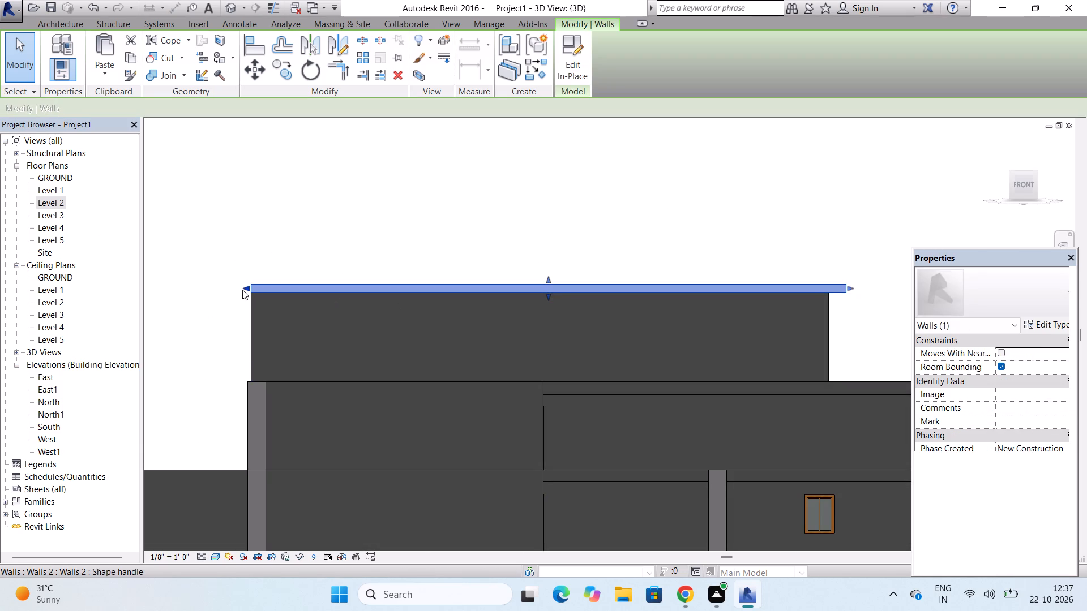
left_click_drag(246, 290, 243, 290)
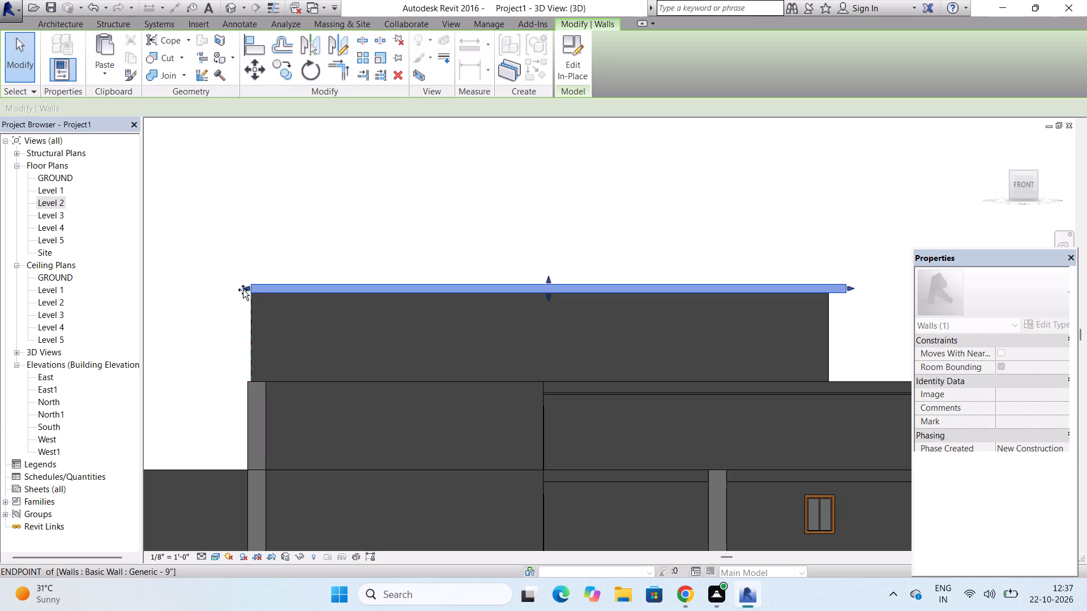
left_click_drag(243, 290, 222, 290)
key("Escape")
key("Escape")
key("Escape")
key("Escape")
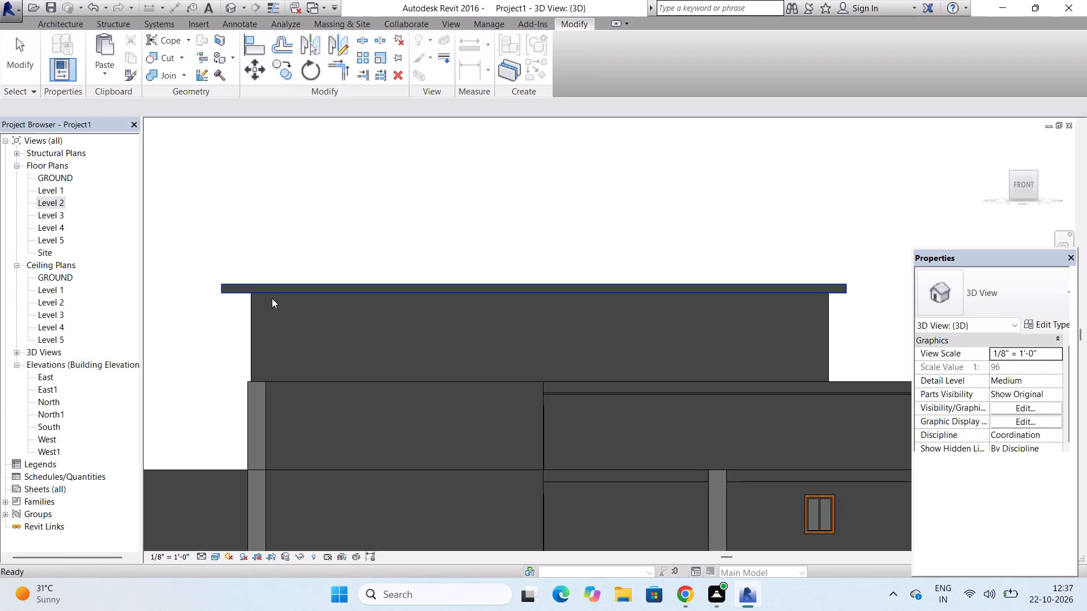
key("Escape")
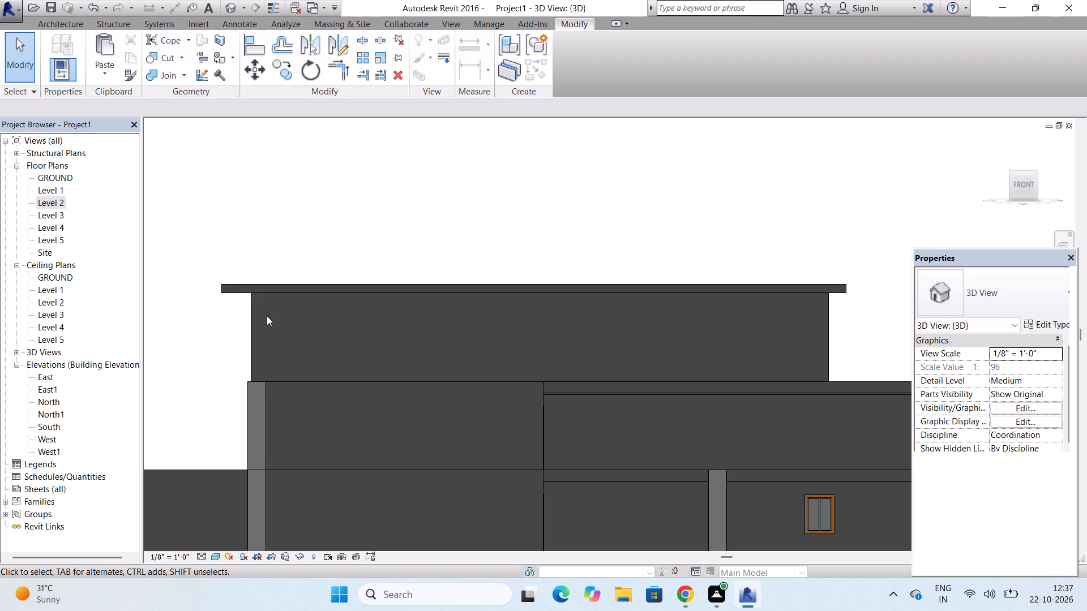
Extend the base of the Level 2 front wall downward to a base offset of about -3' 0".
scroll(284, 340, "down", 5)
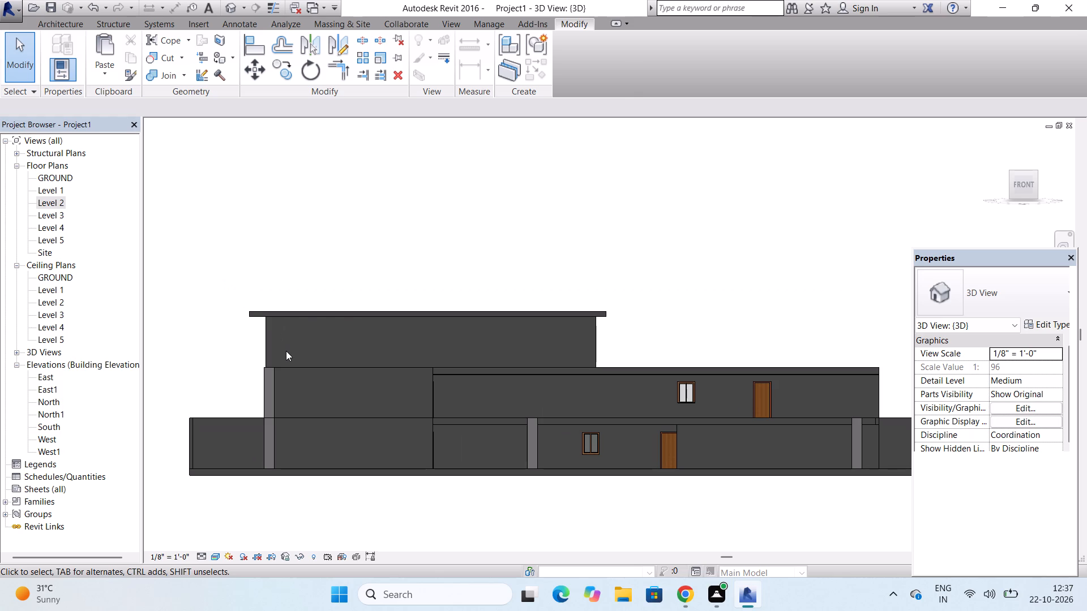
scroll(373, 375, "down", 1)
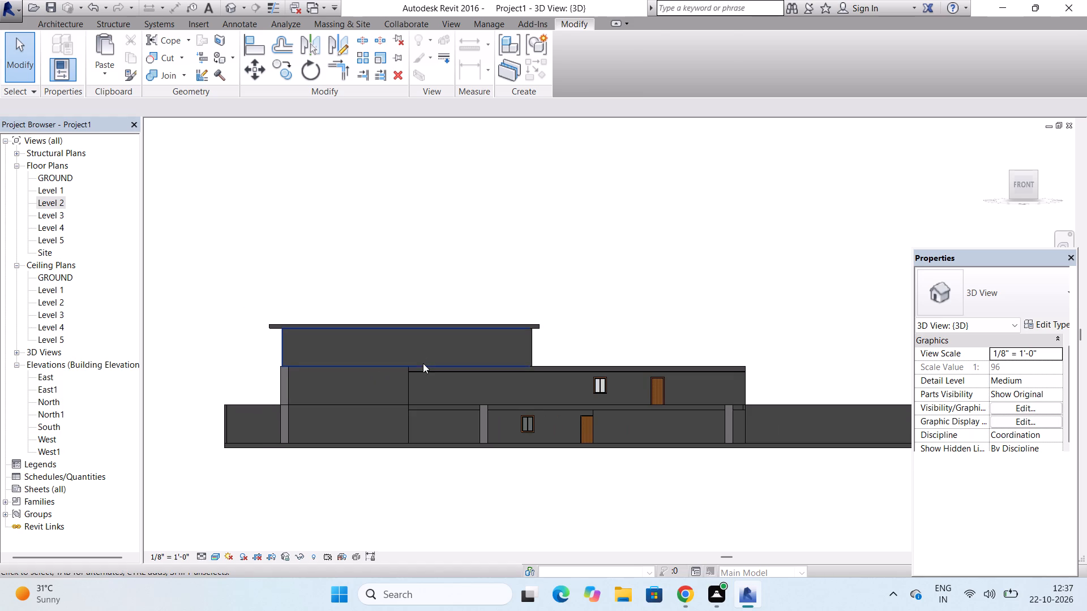
left_click(423, 363)
scroll(423, 363, "up", 3)
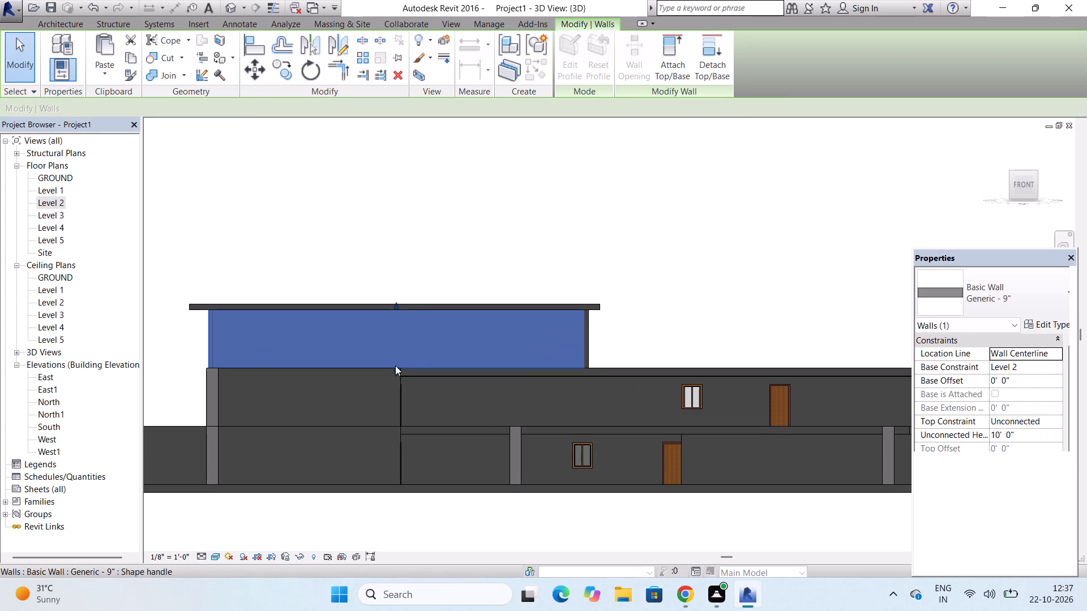
left_click_drag(396, 368, 395, 386)
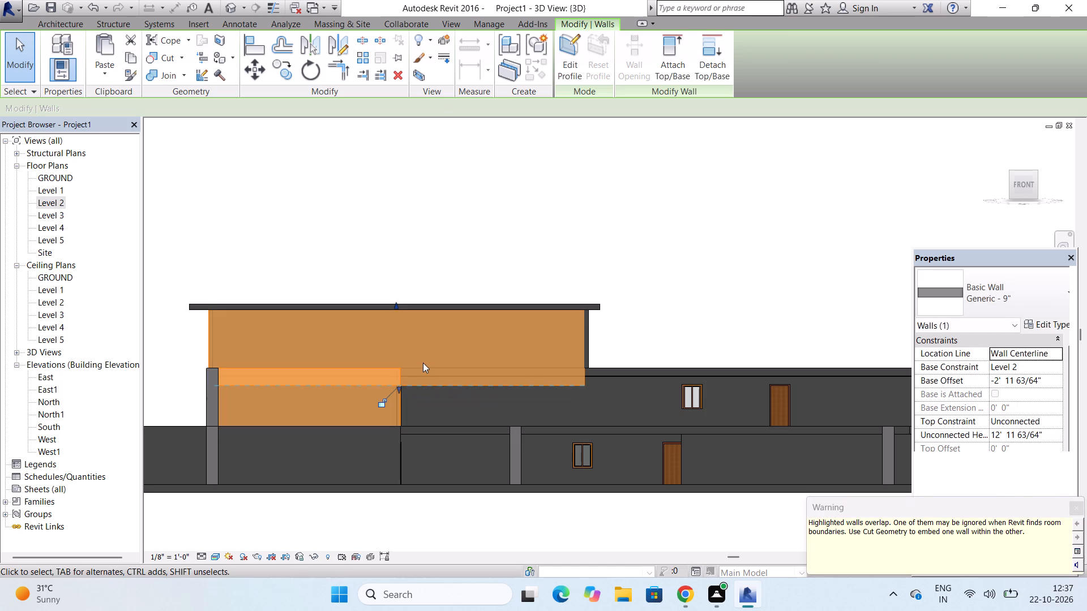
key("Escape")
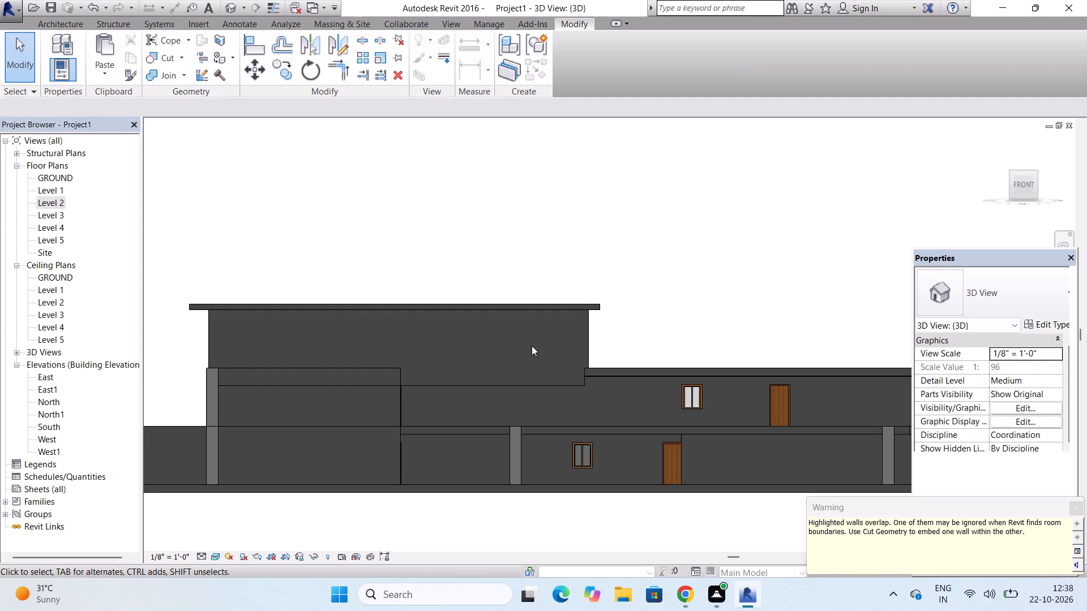
Extend the Level 2 right side wall's base down to about -3' 0", level with the bottom of the front wall.
left_click(590, 333)
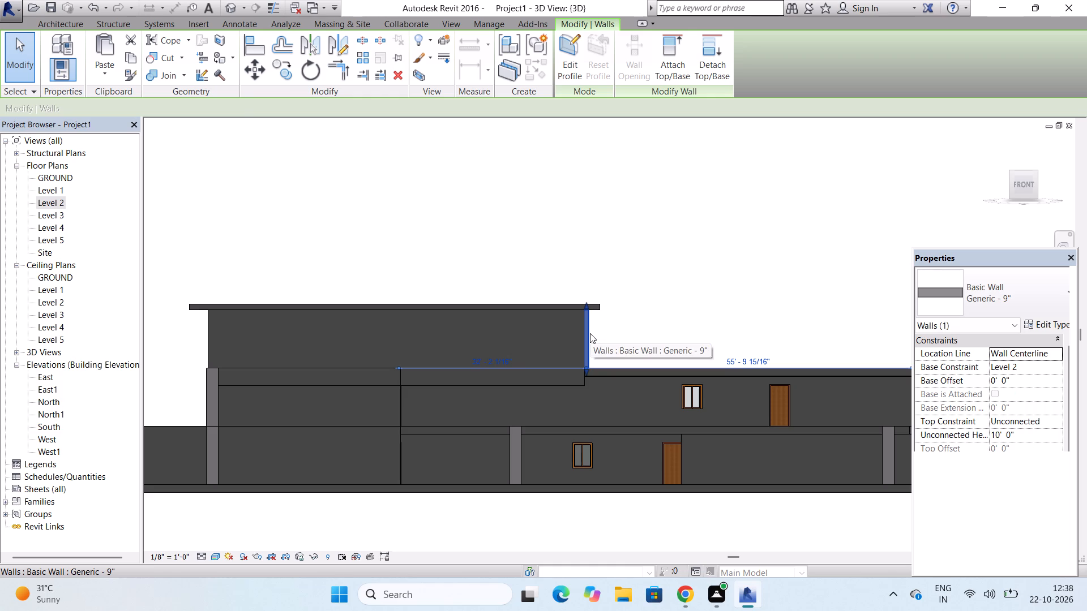
scroll(590, 333, "up", 3)
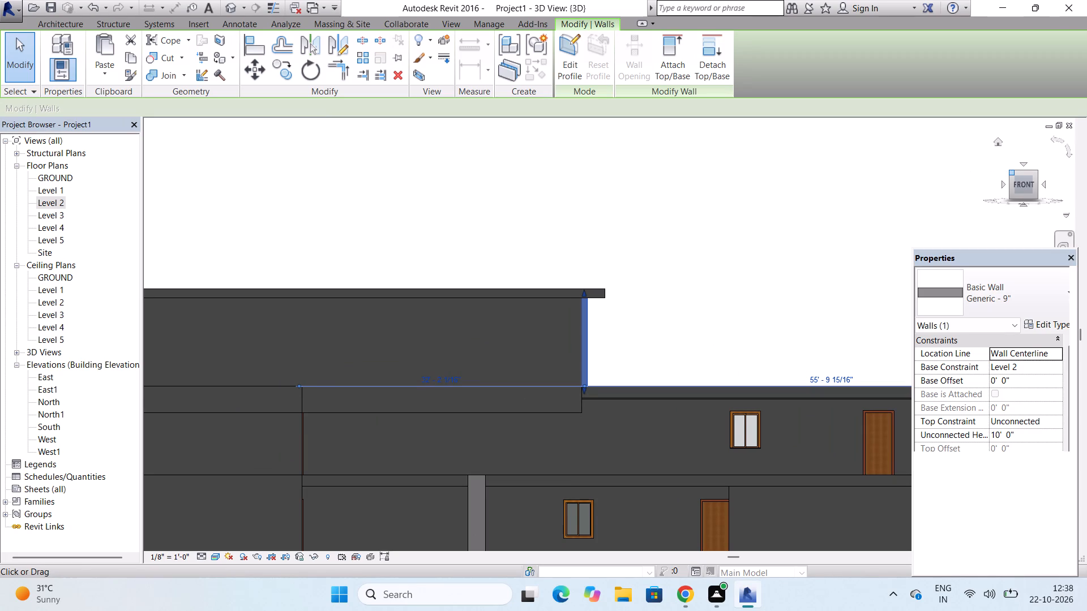
left_click_drag(1012, 175, 803, 186)
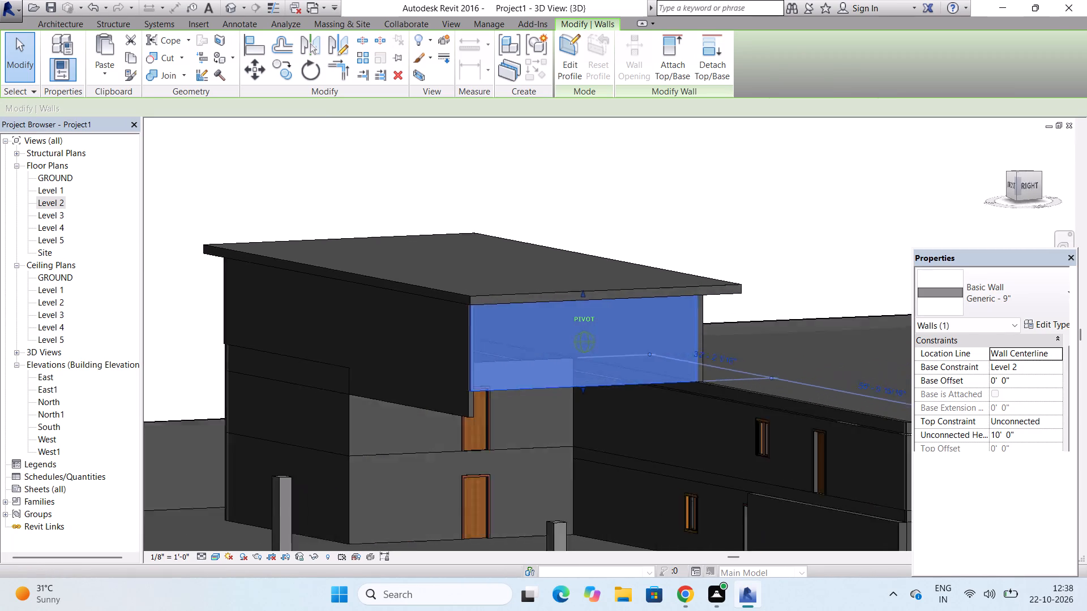
left_click_drag(803, 186, 813, 186)
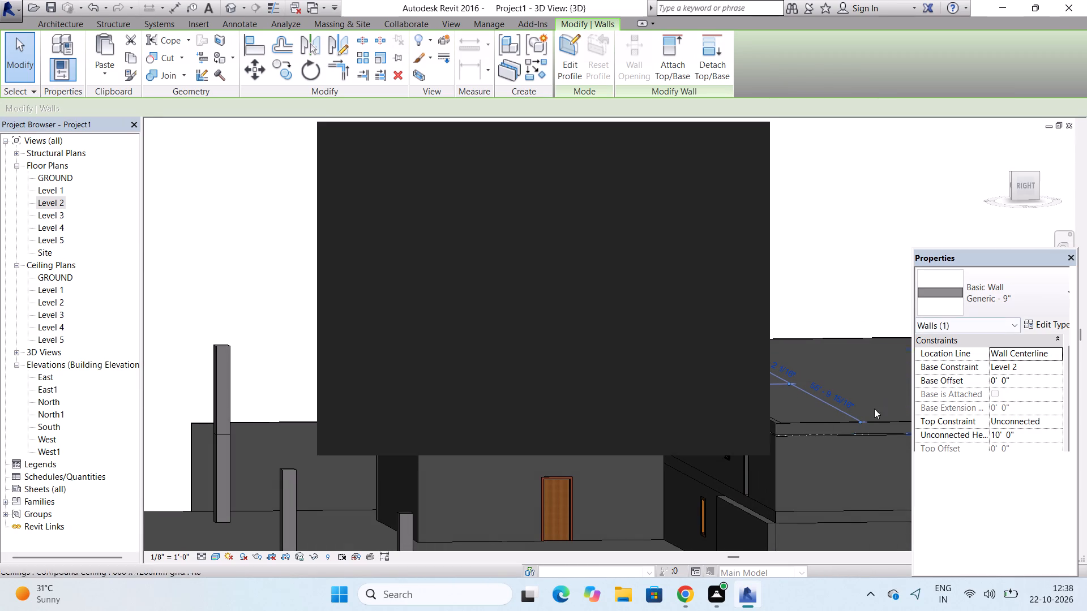
left_click(741, 143)
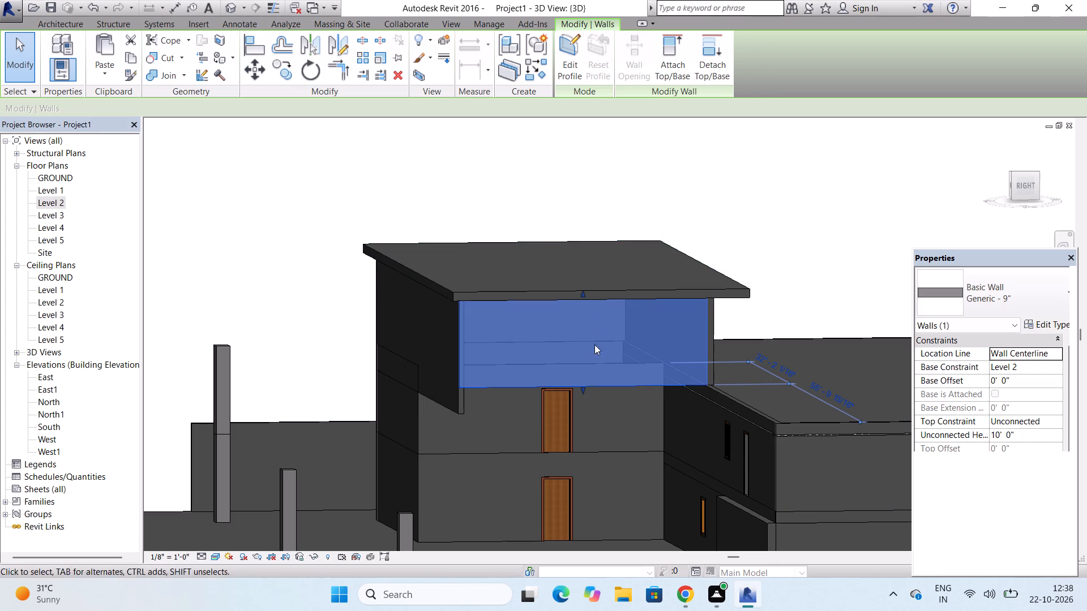
scroll(579, 436, "up", 4)
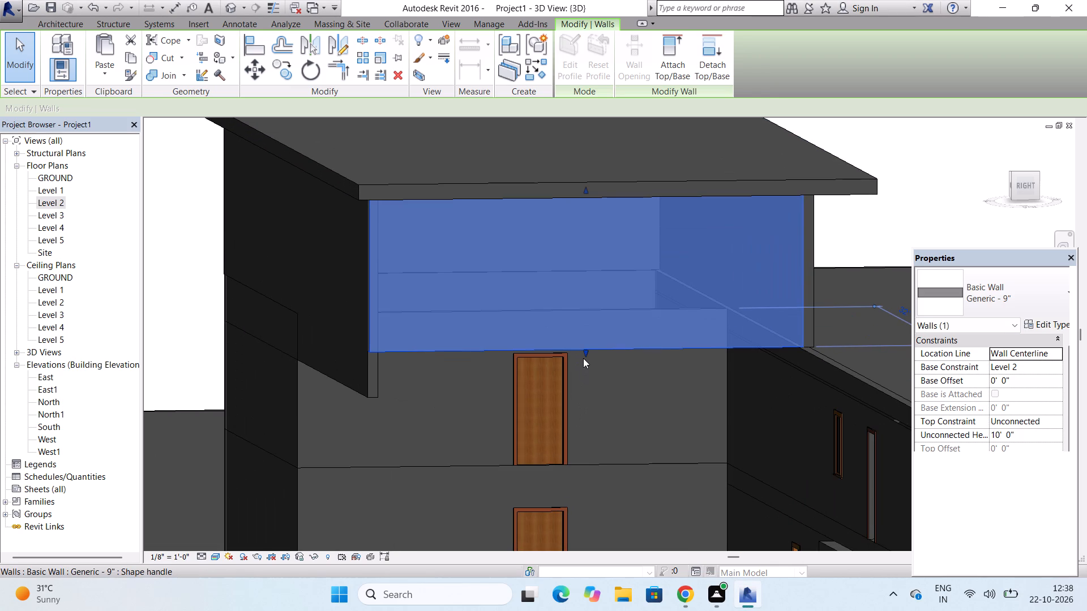
left_click_drag(585, 350, 584, 366)
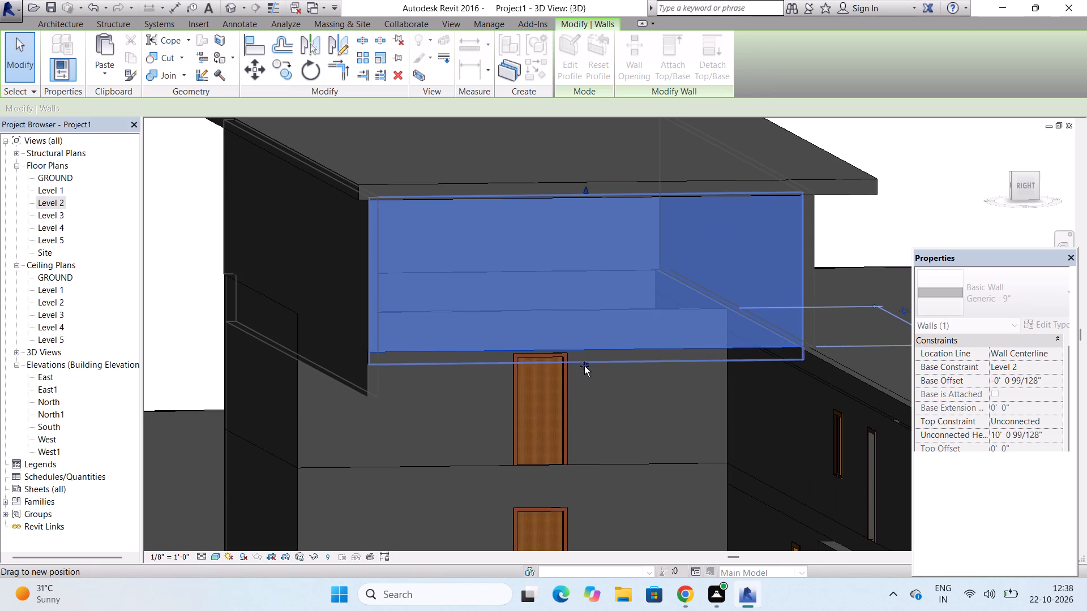
left_click_drag(584, 366, 580, 397)
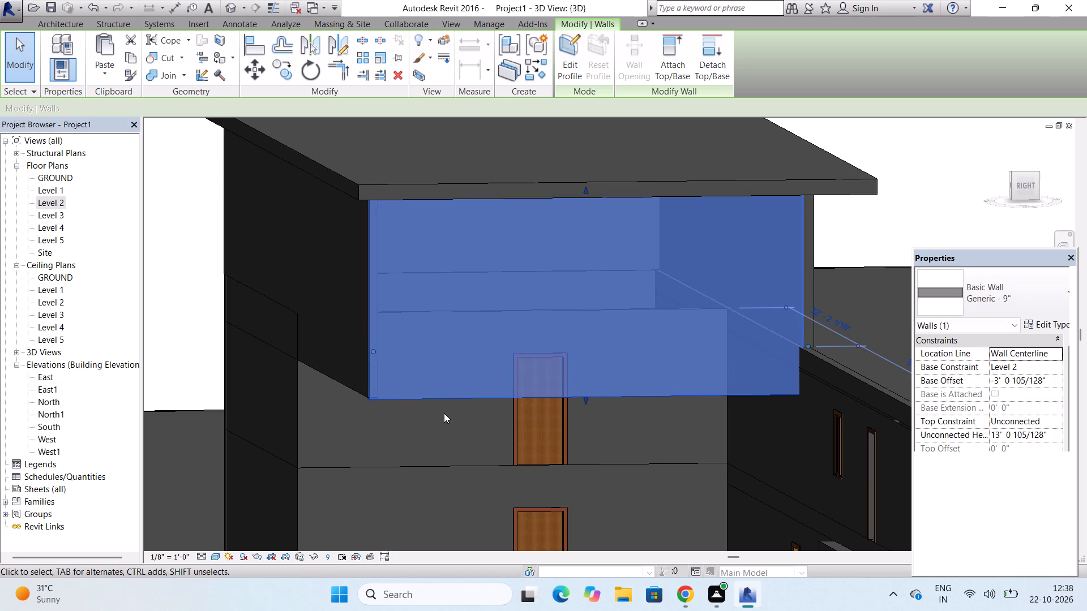
scroll(439, 406, "up", 4)
scroll(438, 405, "down", 1)
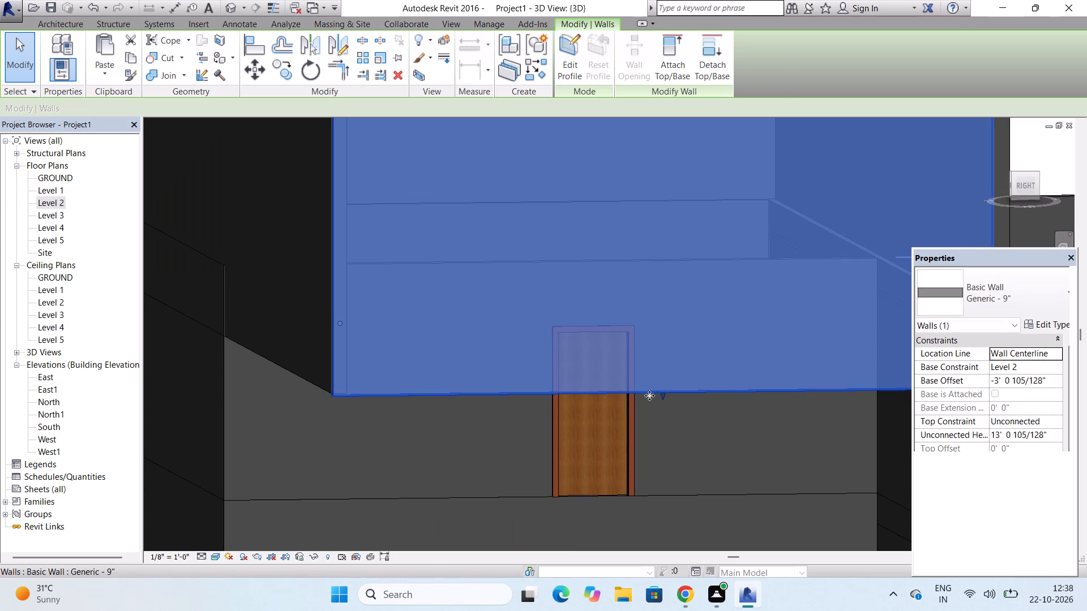
left_click_drag(662, 394, 662, 386)
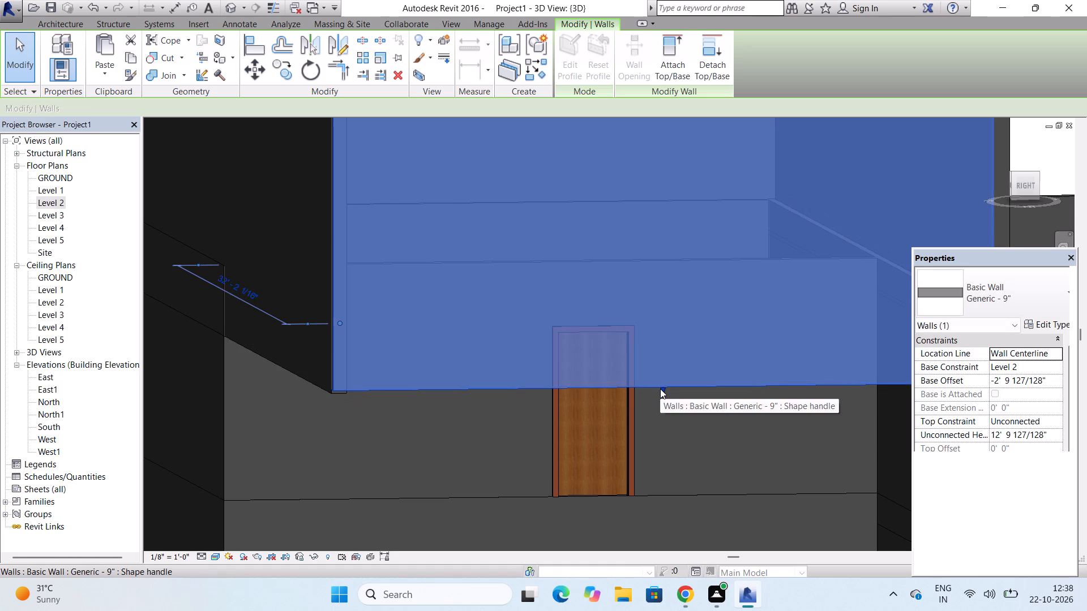
left_click(661, 390)
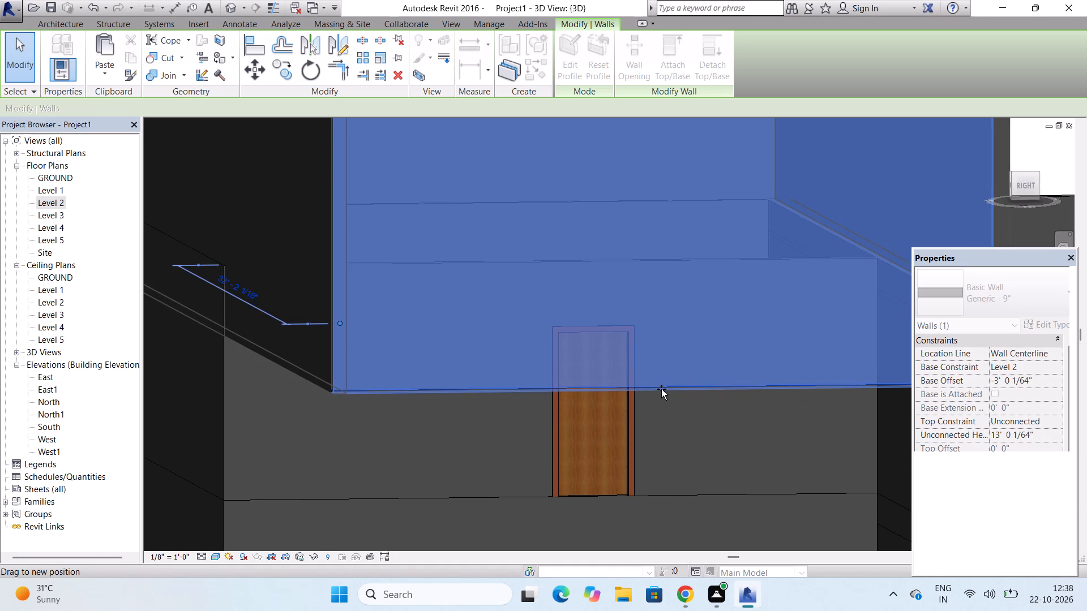
key("Escape")
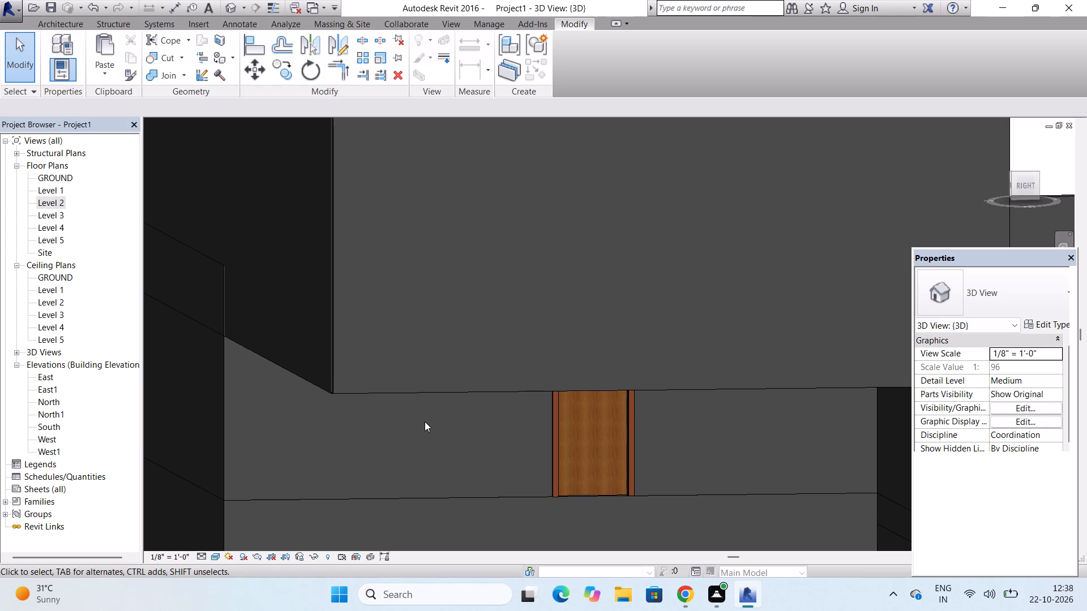
Extend the Level 2 rear wall's base down to about -3' 0", level with the bottom of the right side wall.
scroll(421, 423, "down", 6)
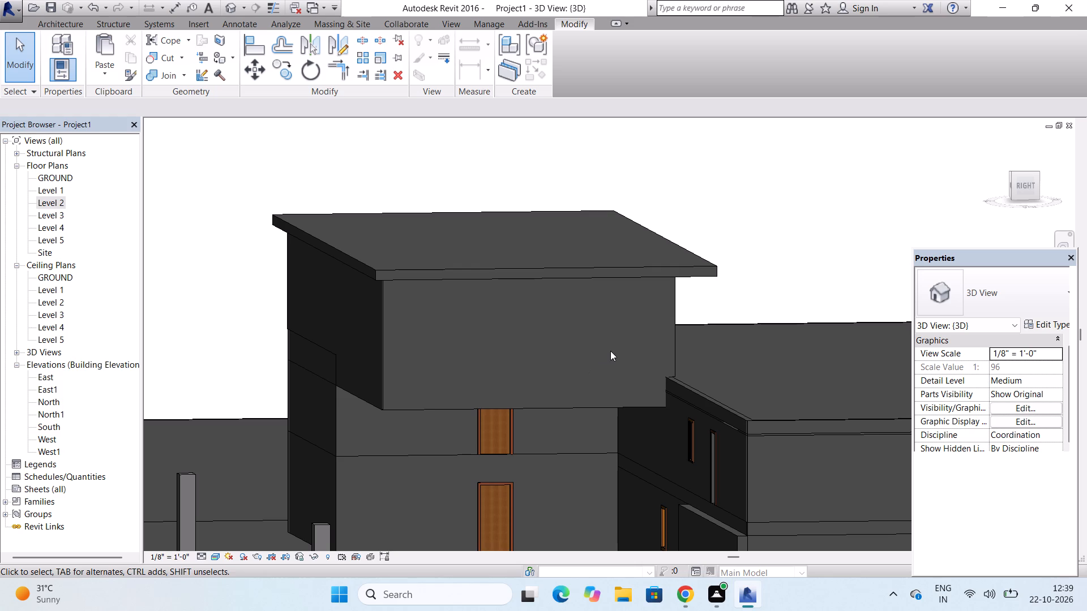
left_click(670, 350)
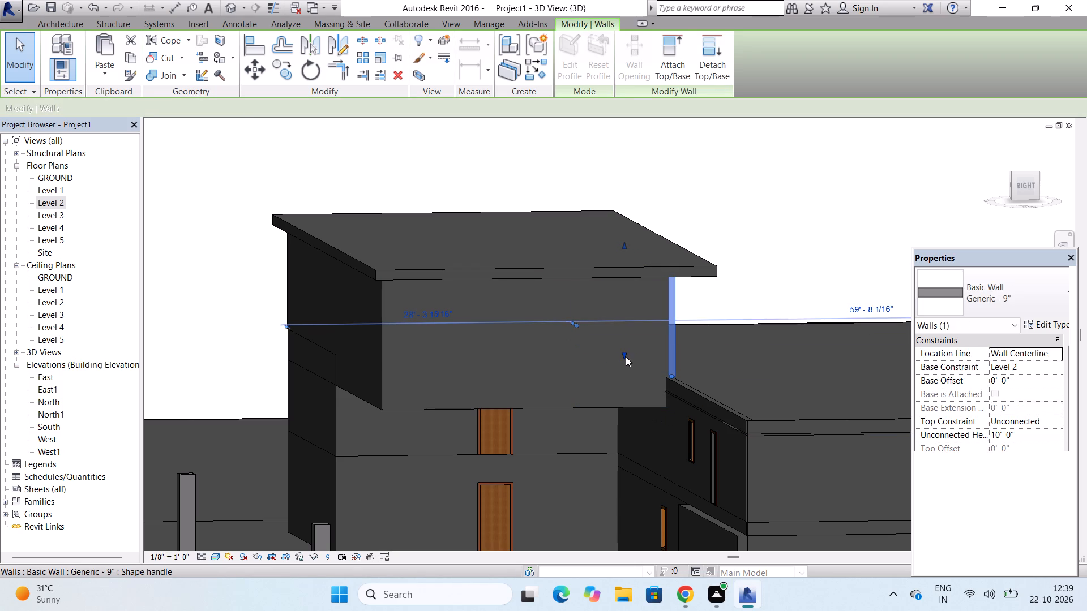
left_click_drag(624, 354, 624, 368)
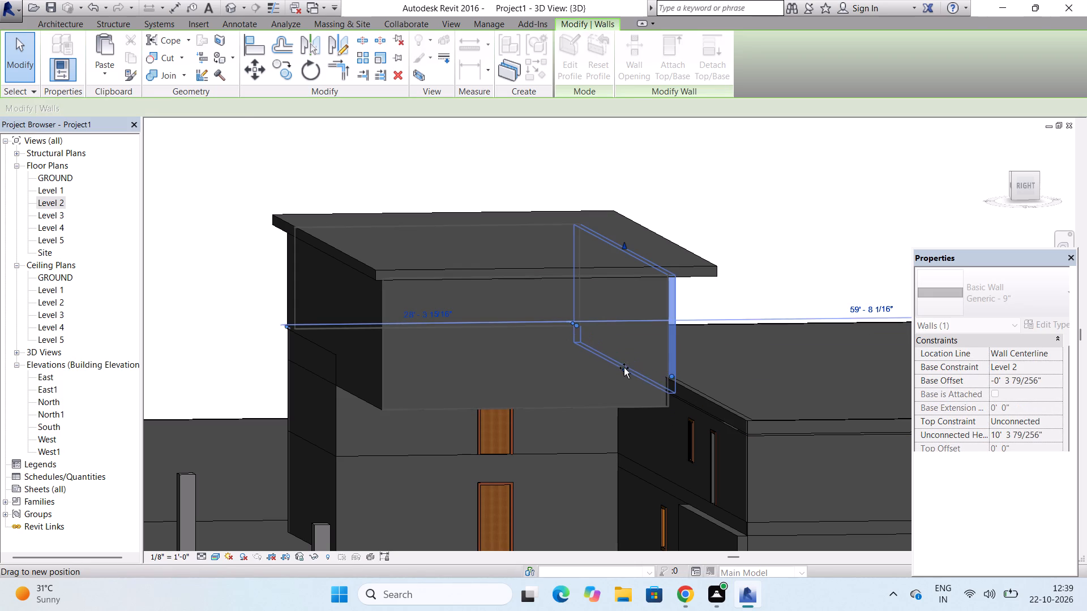
left_click_drag(624, 368, 624, 380)
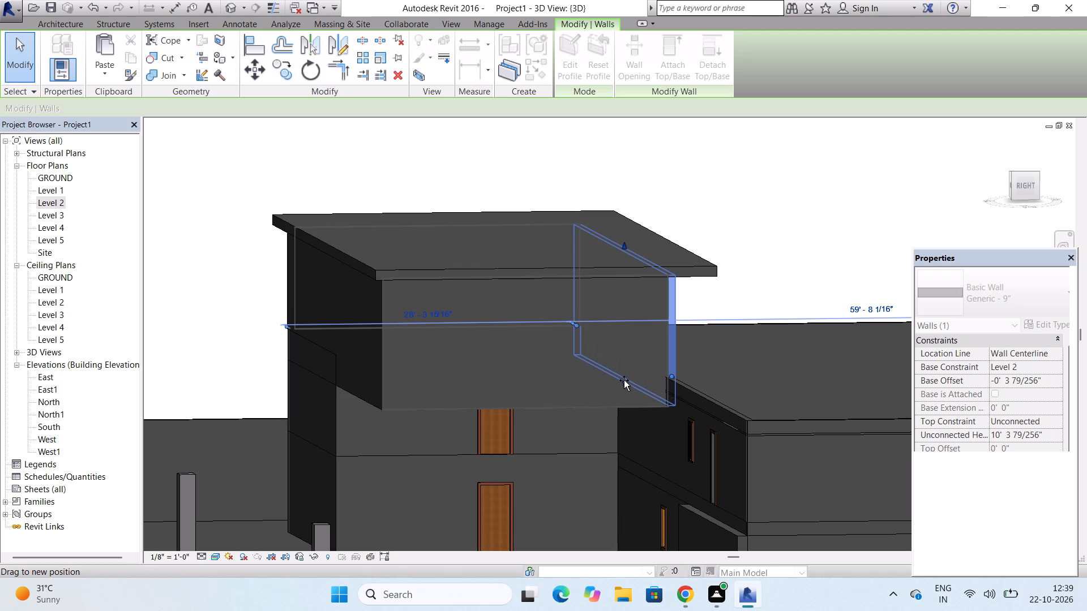
left_click_drag(624, 380, 623, 385)
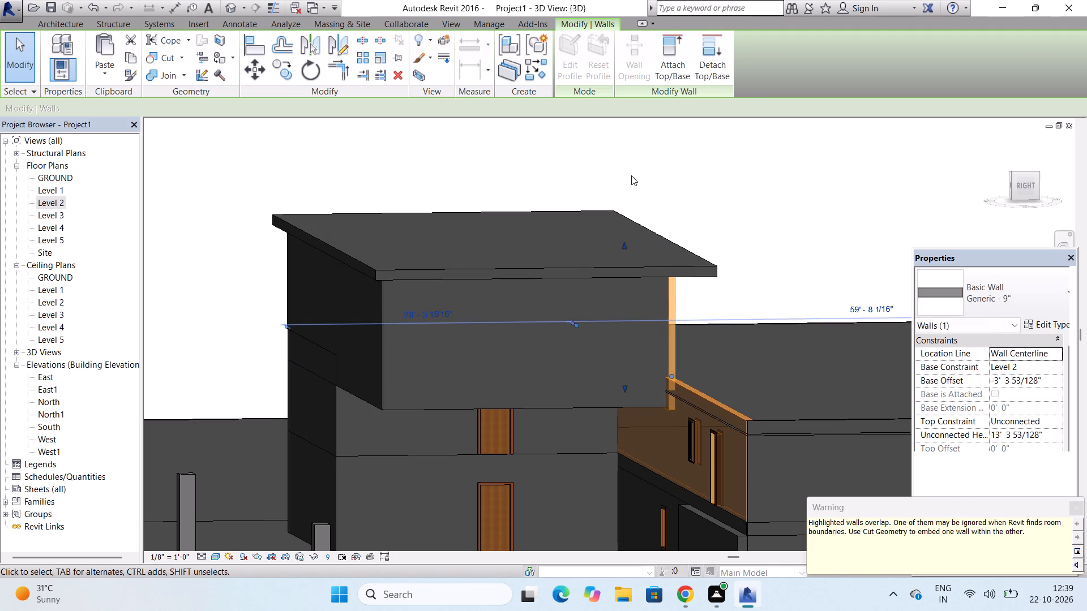
scroll(692, 399, "up", 2)
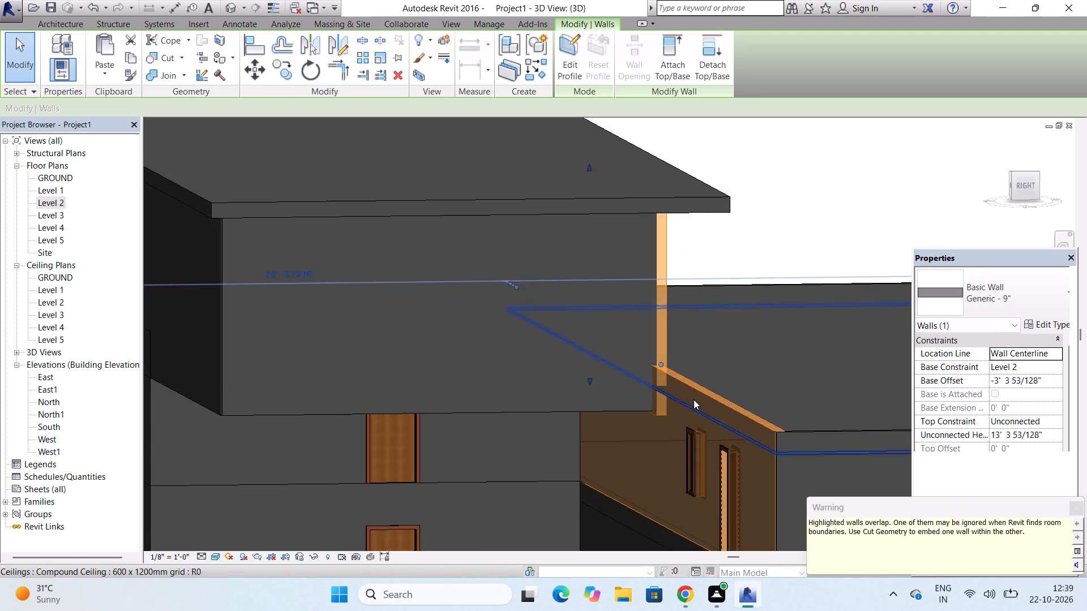
scroll(694, 399, "up", 5)
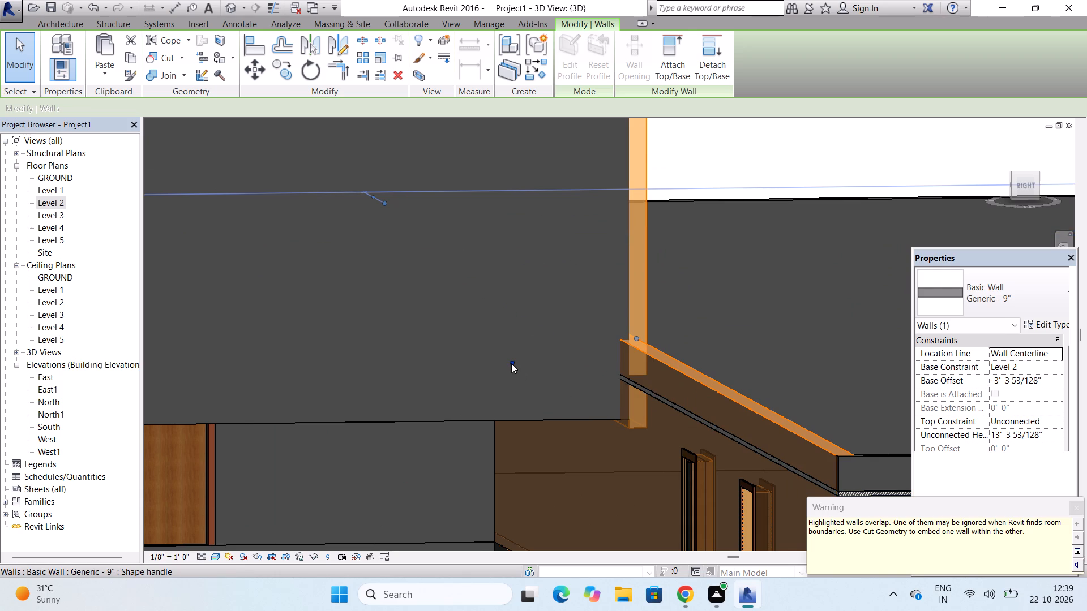
left_click_drag(511, 363, 511, 354)
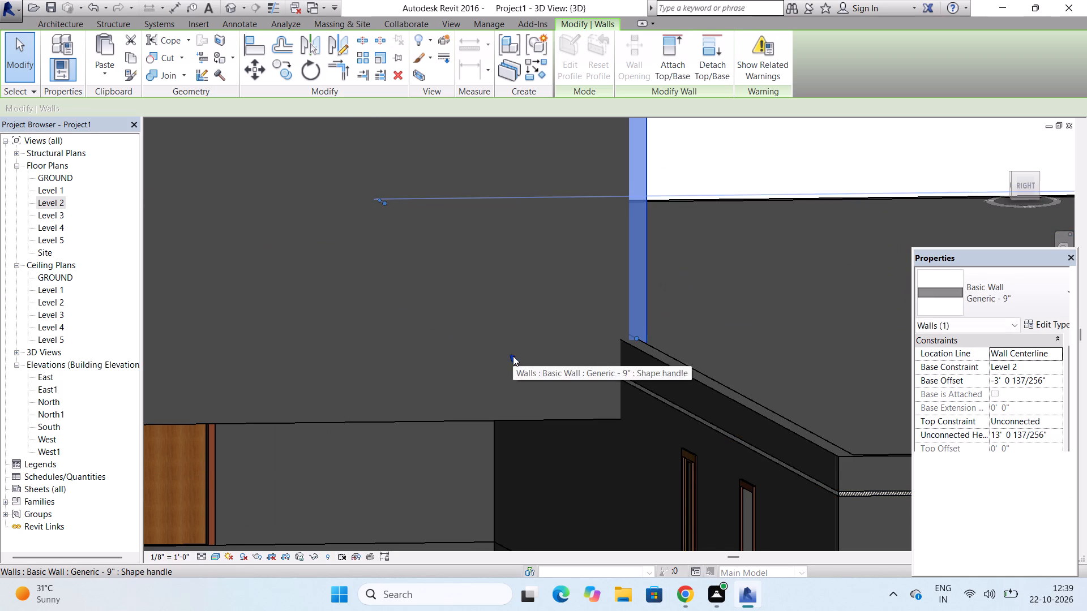
left_click(513, 356)
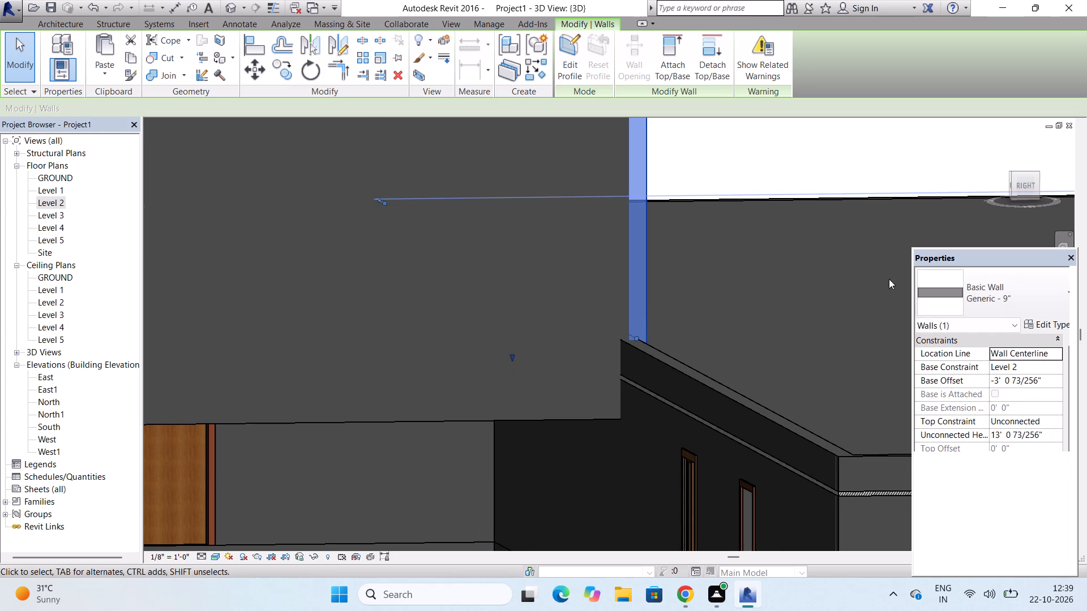
key("Escape")
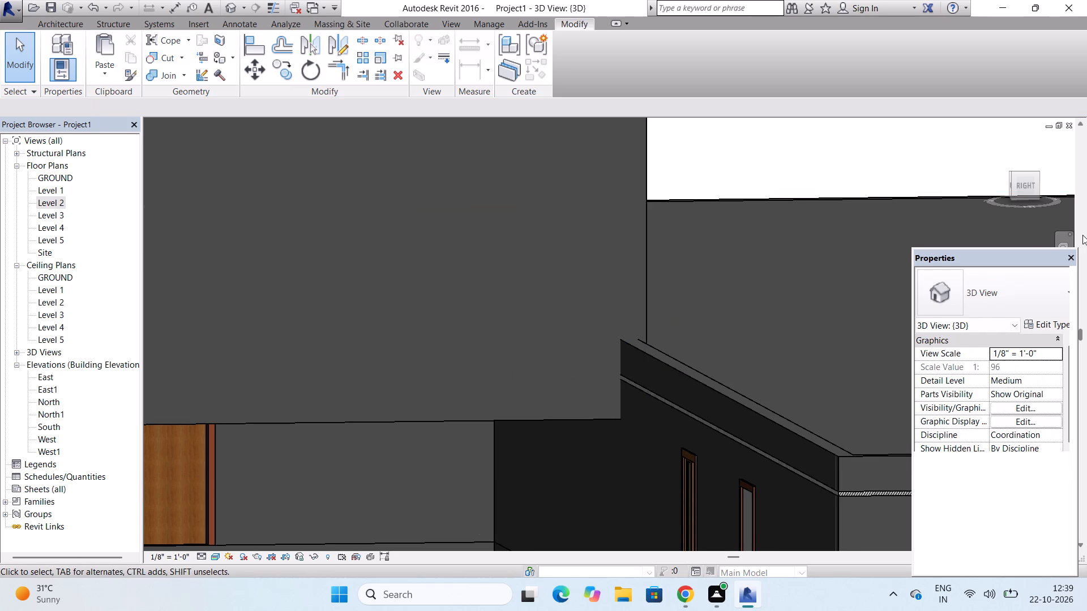
key("Escape")
key("Escape")
key("Escape")
key("Escape")
key("Escape")
key("Escape")
key("Escape")
key("Escape")
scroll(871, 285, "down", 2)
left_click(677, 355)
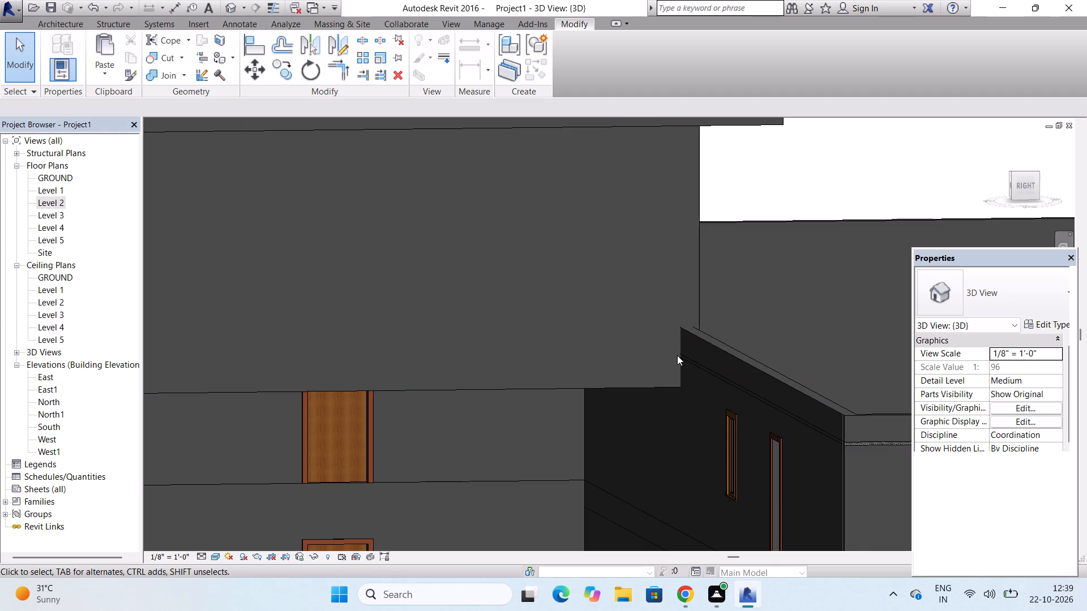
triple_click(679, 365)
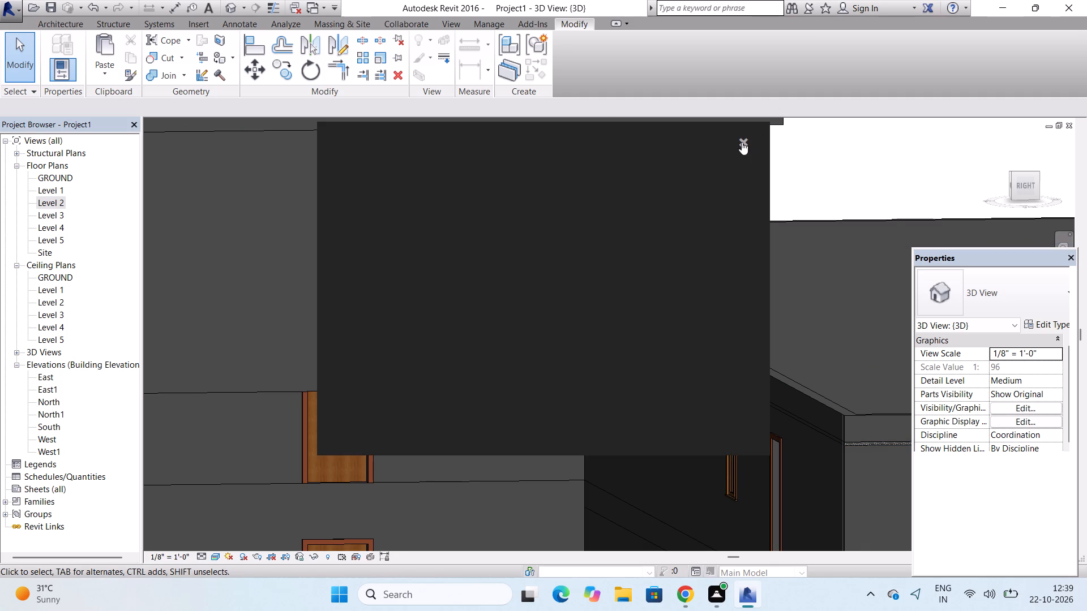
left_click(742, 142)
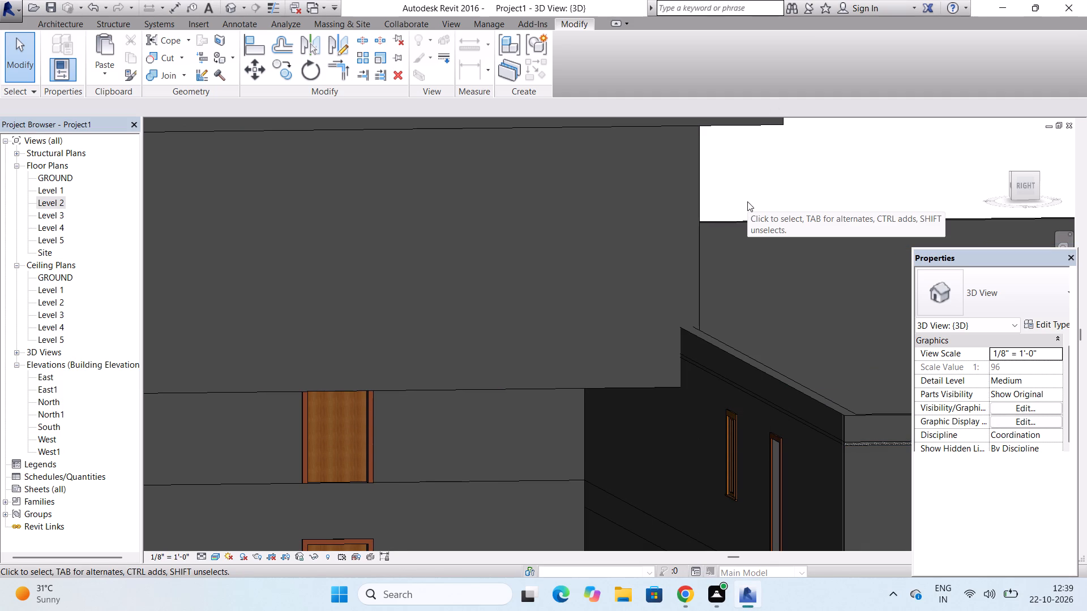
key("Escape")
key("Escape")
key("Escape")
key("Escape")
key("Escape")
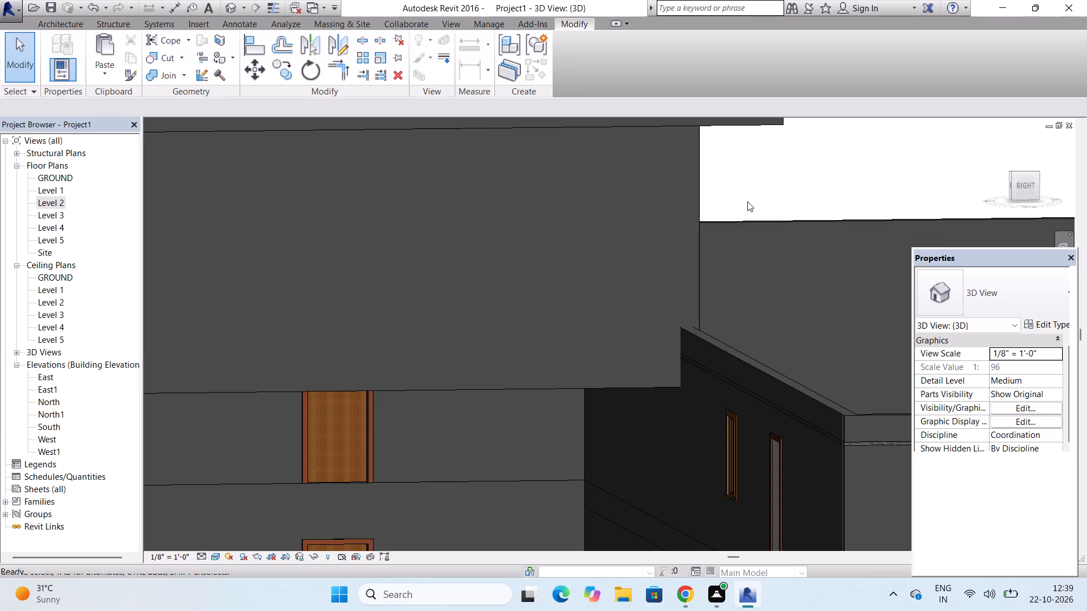
Lower the top of the Level 1 wall at the left end of the front to the overhanging wall's bottom edge, about 7' 0" high.
scroll(747, 201, "down", 3)
scroll(643, 255, "down", 6)
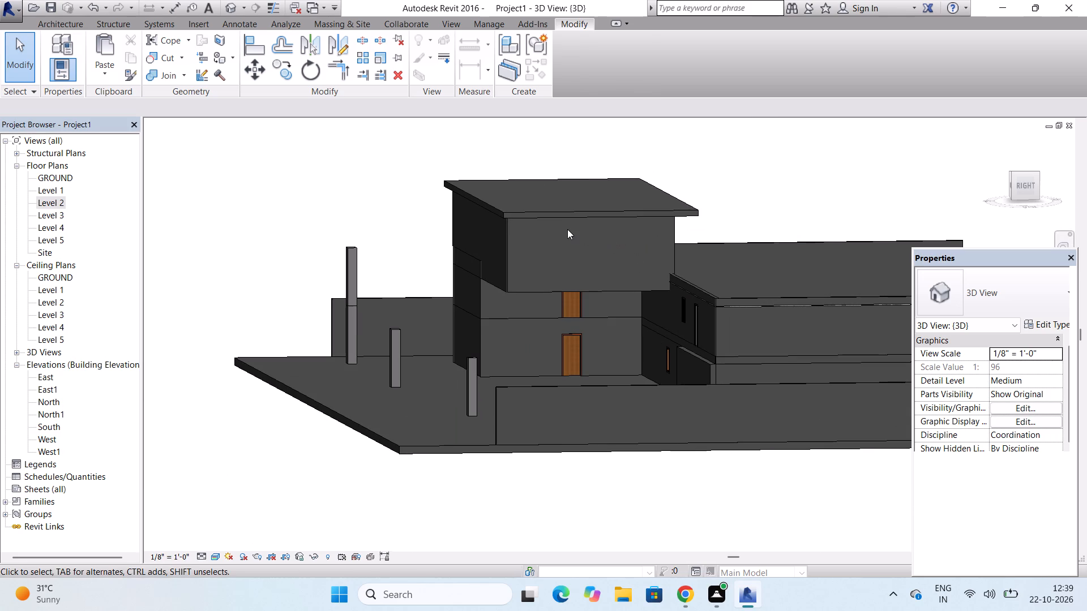
key("Escape")
key("Escape")
key("Escape")
key("Escape")
left_click_drag(1012, 172, 1061, 187)
key("Escape")
key("Escape")
key("Escape")
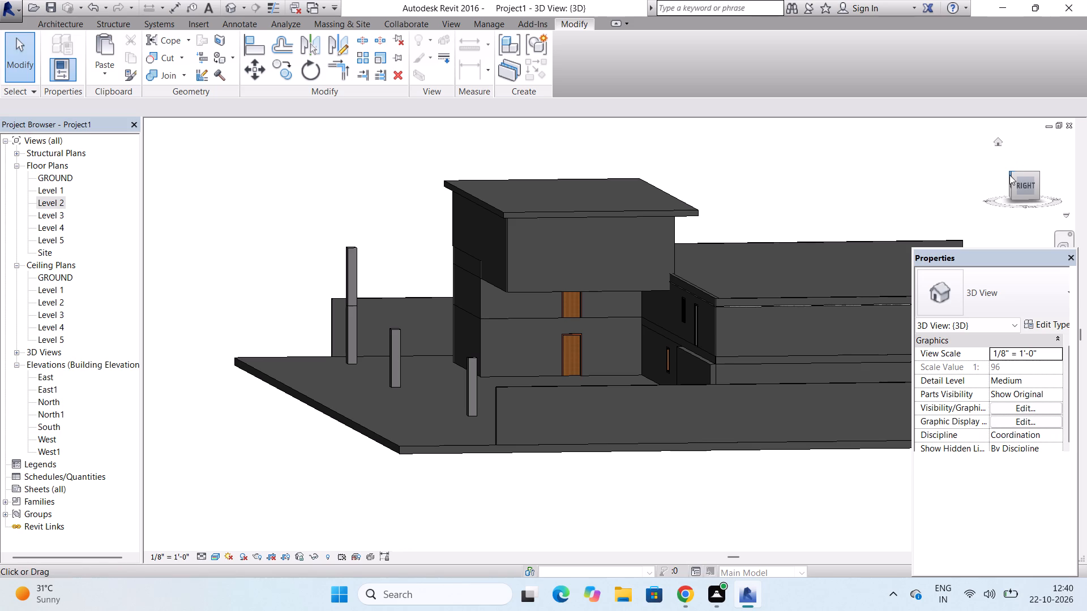
left_click_drag(1013, 175, 1065, 178)
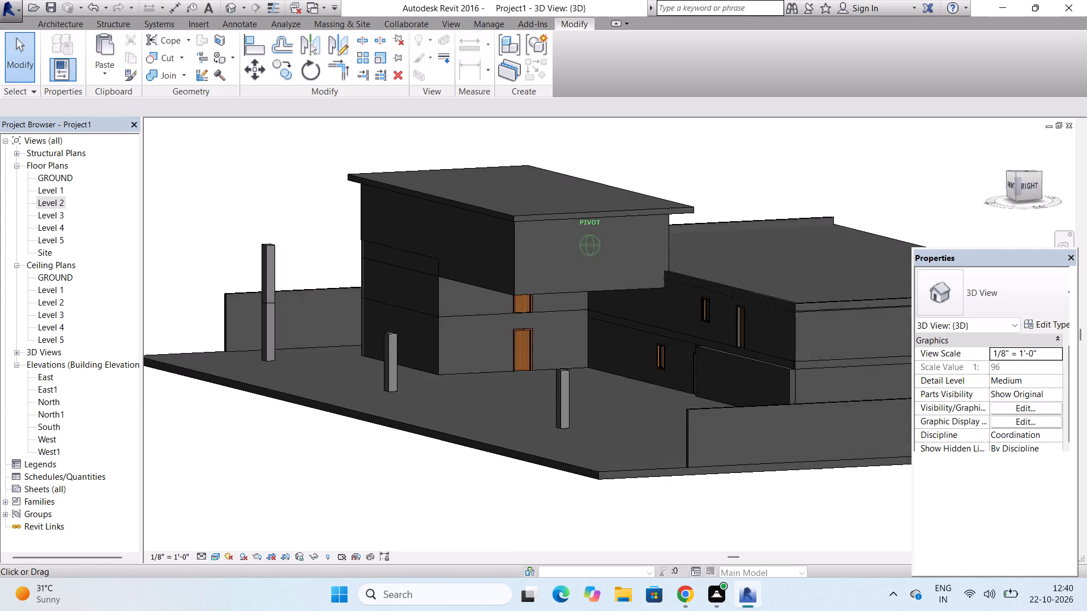
left_click_drag(1065, 178, 290, 177)
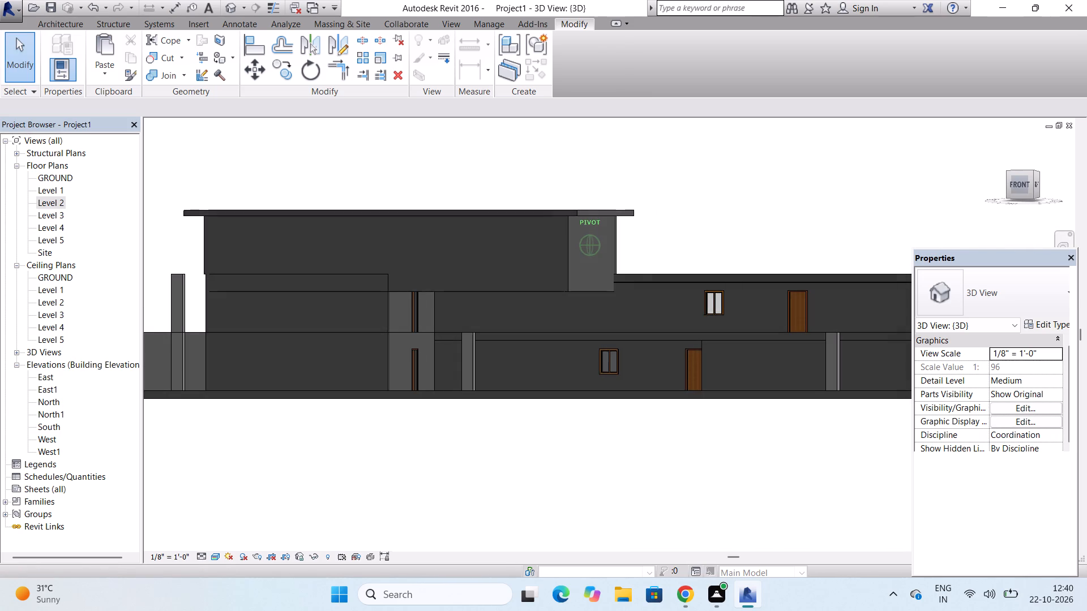
left_click_drag(290, 177, 313, 175)
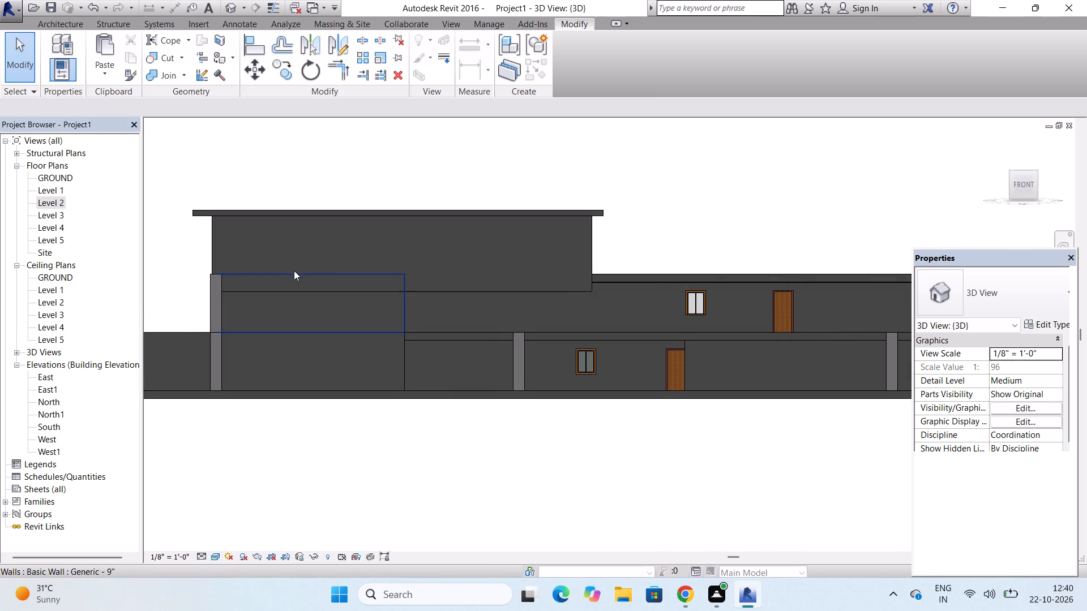
left_click(294, 274)
scroll(294, 274, "up", 3)
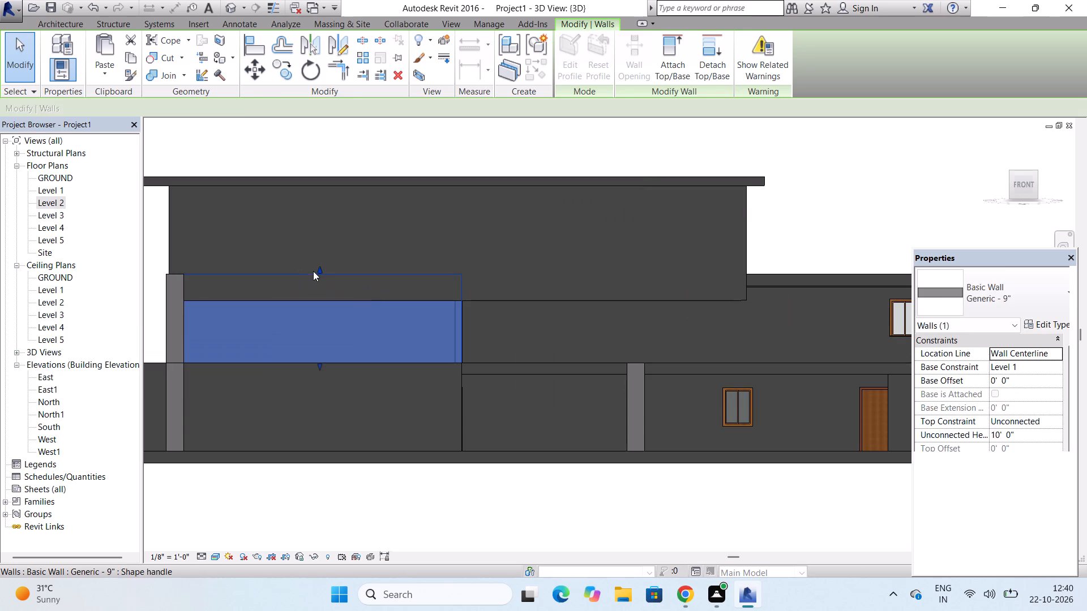
left_click_drag(318, 267, 319, 285)
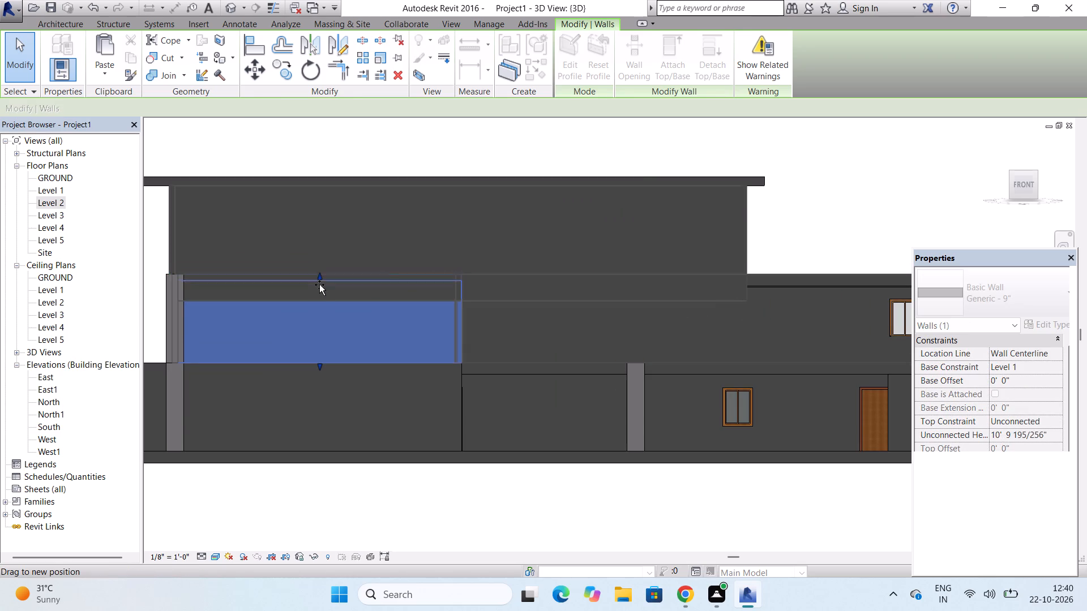
left_click_drag(319, 285, 320, 295)
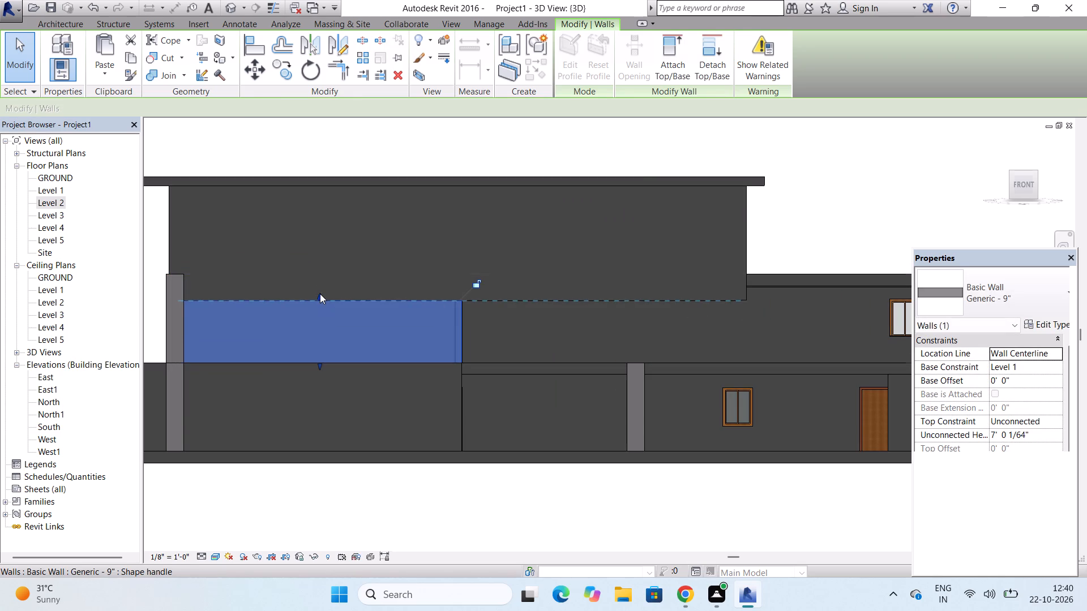
key("Escape")
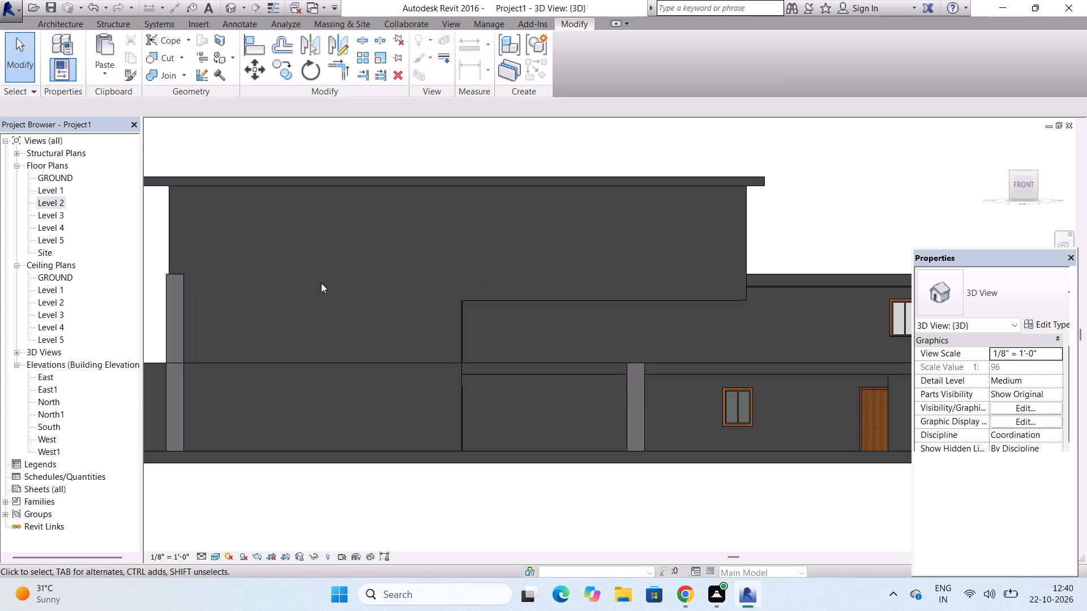
Start a new in-place model in the Walls family category, accepting the suggested name.
scroll(321, 283, "down", 3)
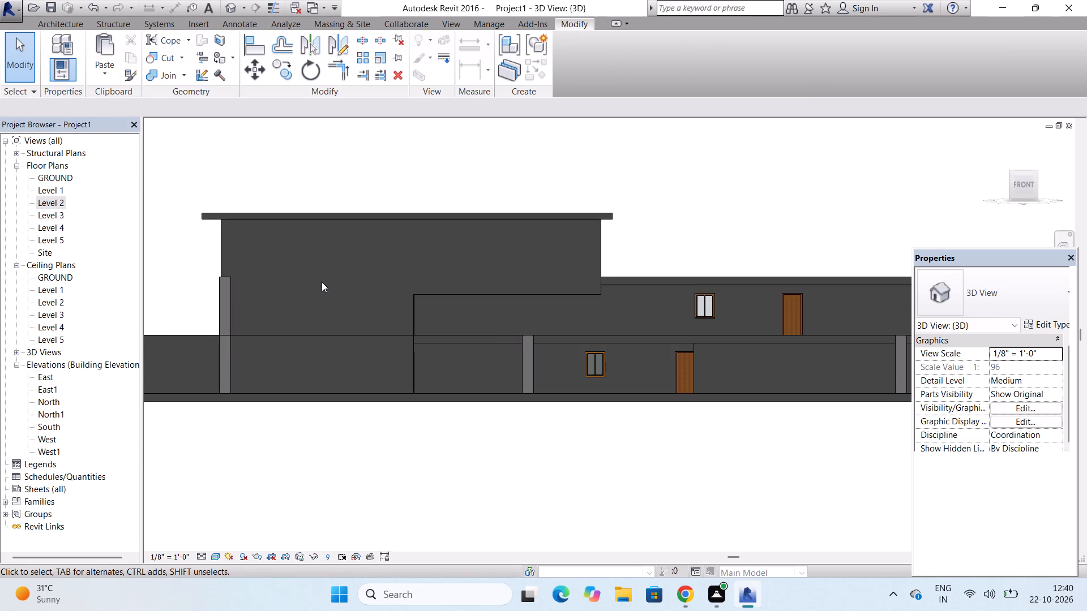
scroll(322, 282, "down", 2)
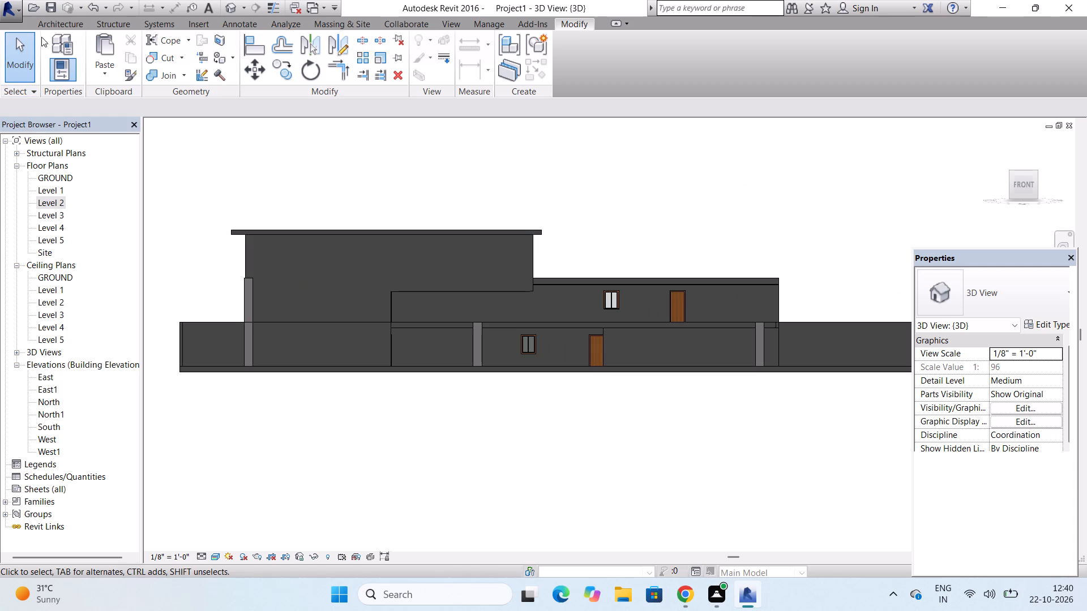
left_click(87, 24)
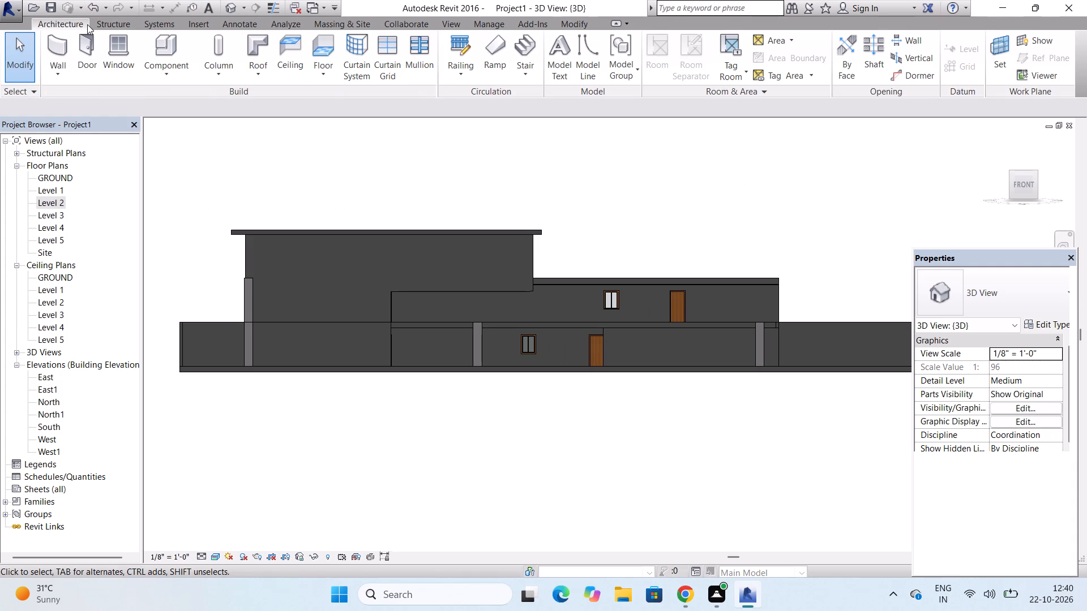
left_click(160, 63)
left_click(168, 135)
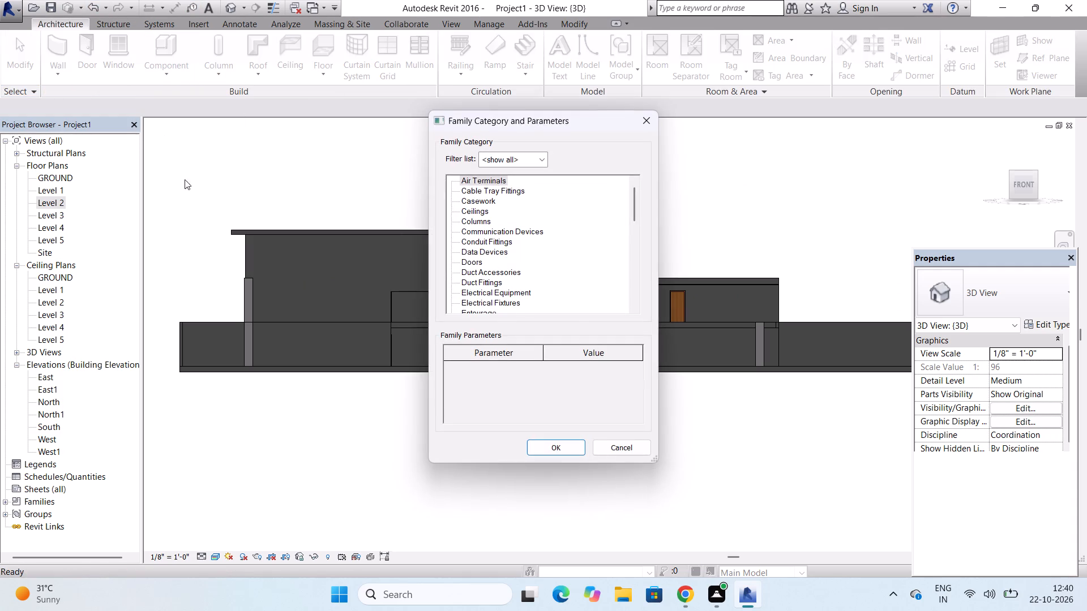
scroll(577, 252, "down", 16)
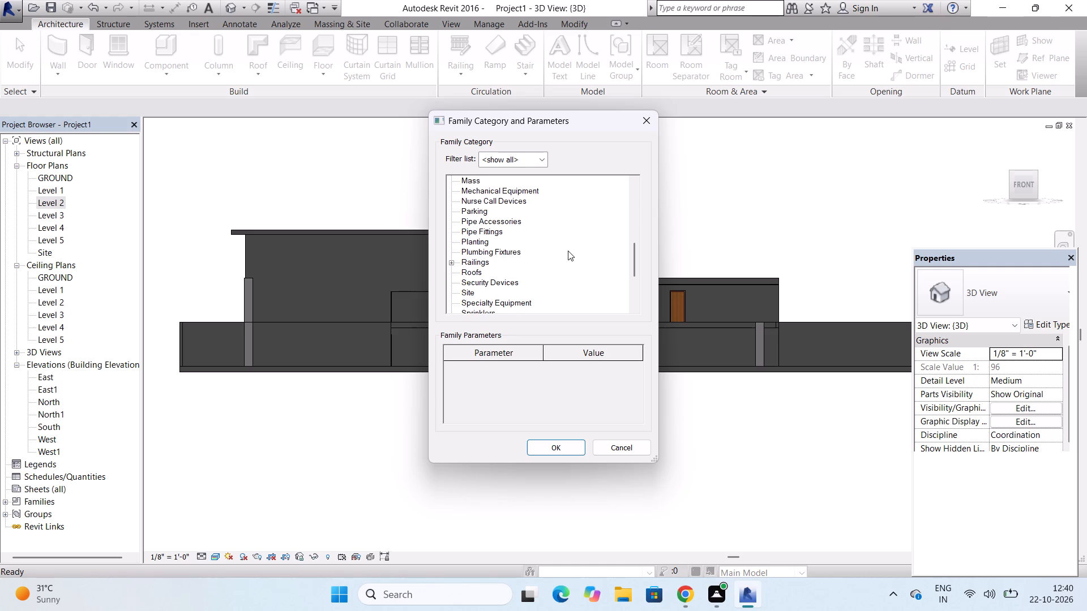
scroll(568, 251, "down", 12)
scroll(569, 250, "down", 9)
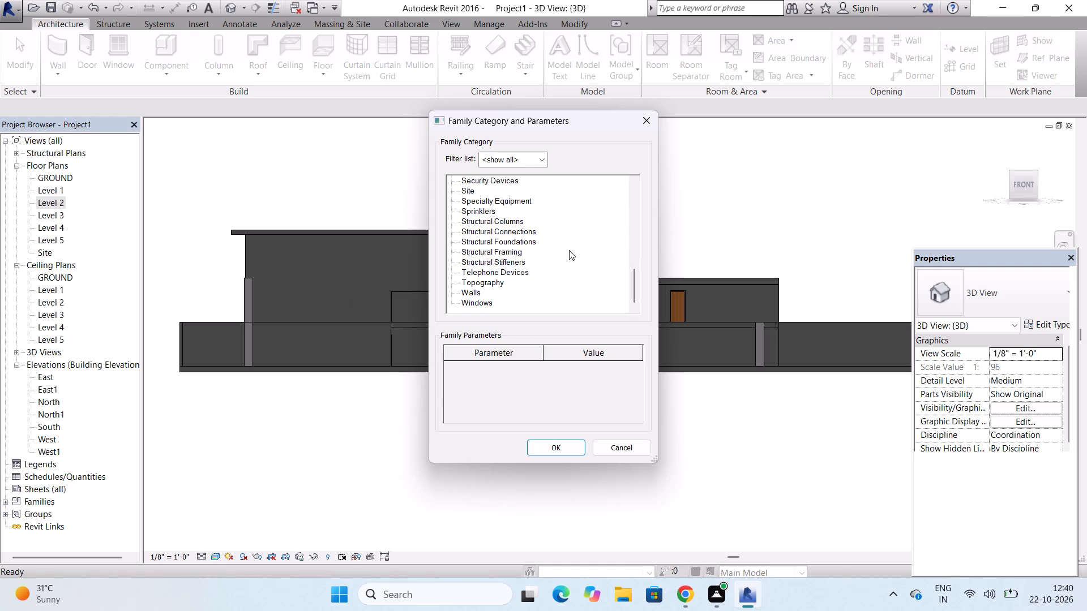
left_click(474, 292)
left_click(540, 444)
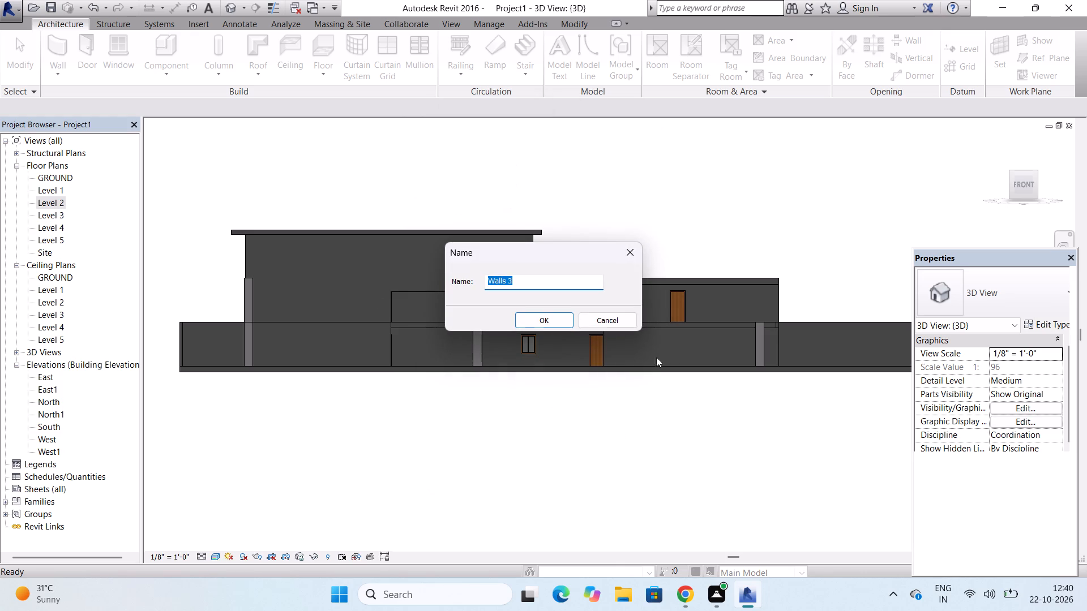
left_click(550, 316)
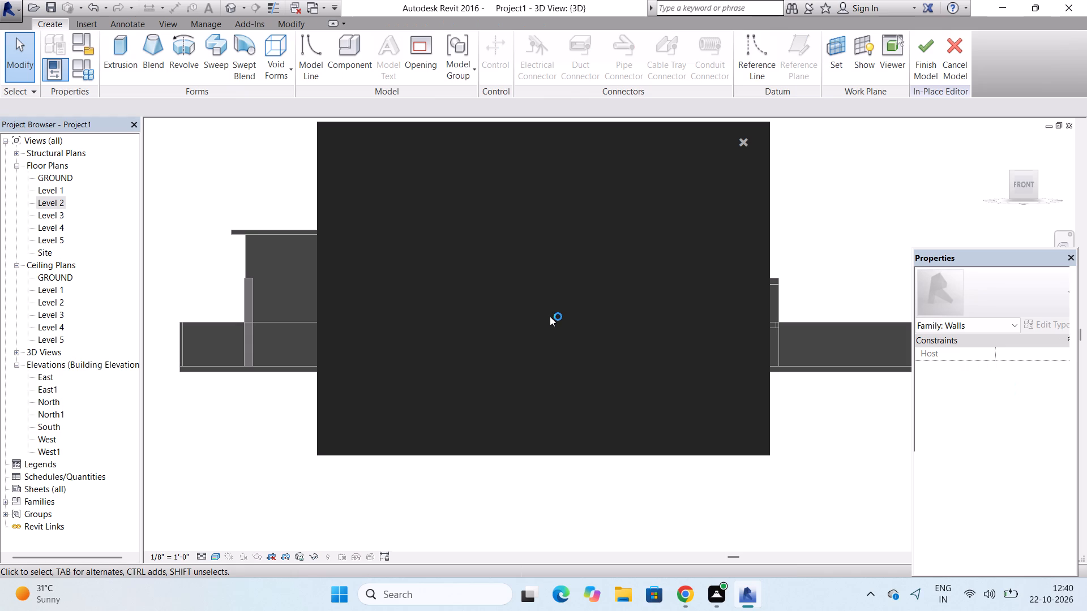
left_click(748, 143)
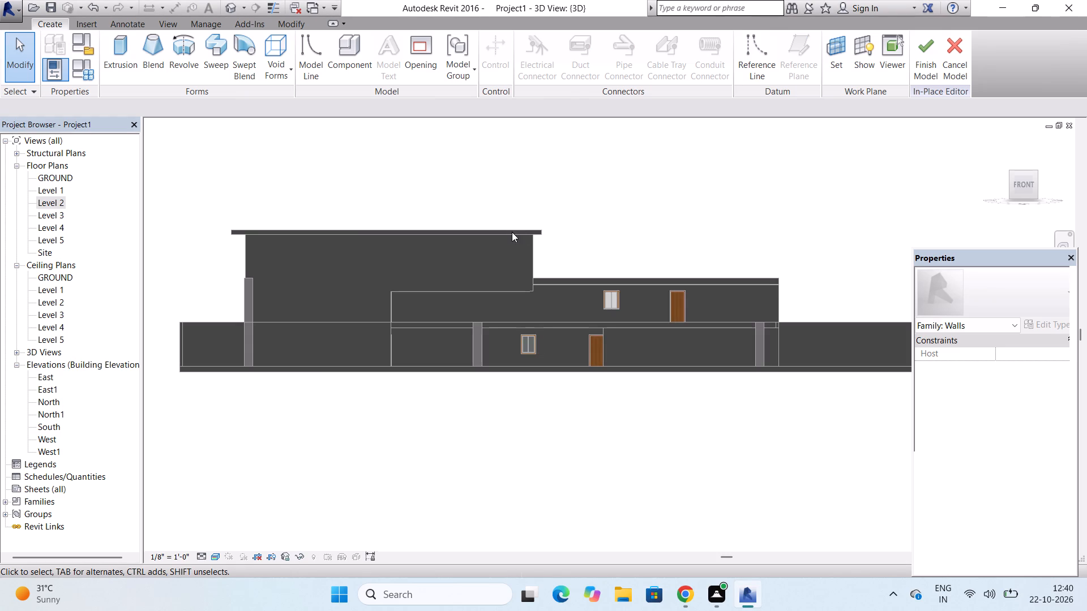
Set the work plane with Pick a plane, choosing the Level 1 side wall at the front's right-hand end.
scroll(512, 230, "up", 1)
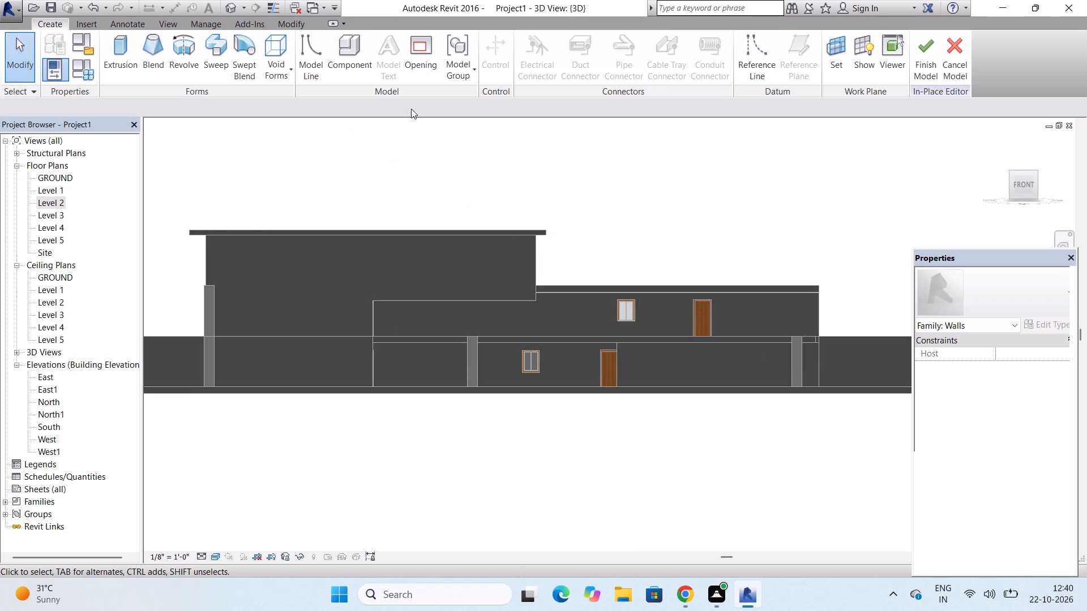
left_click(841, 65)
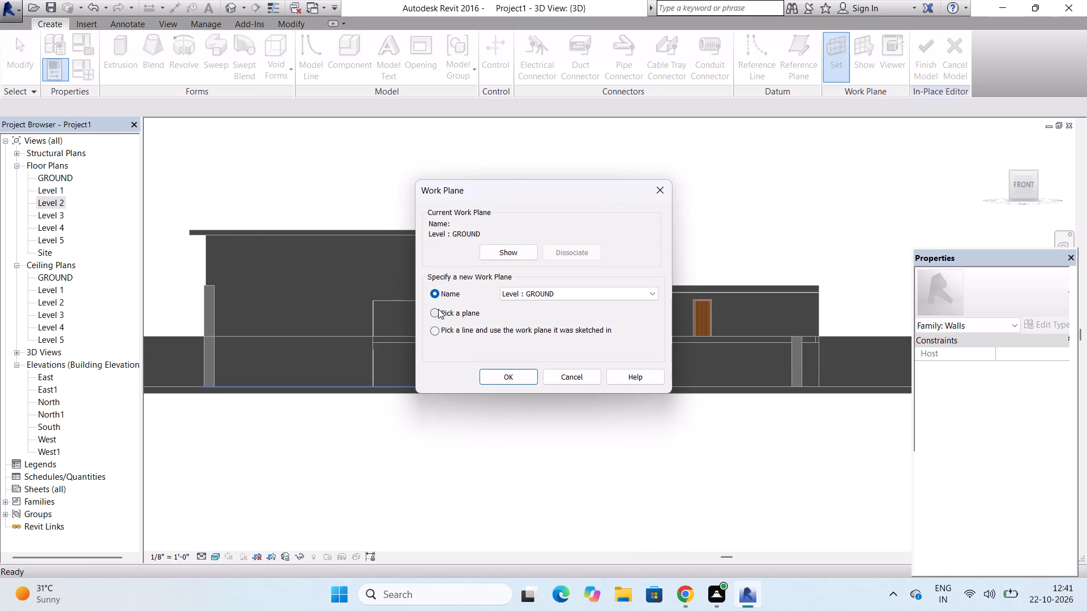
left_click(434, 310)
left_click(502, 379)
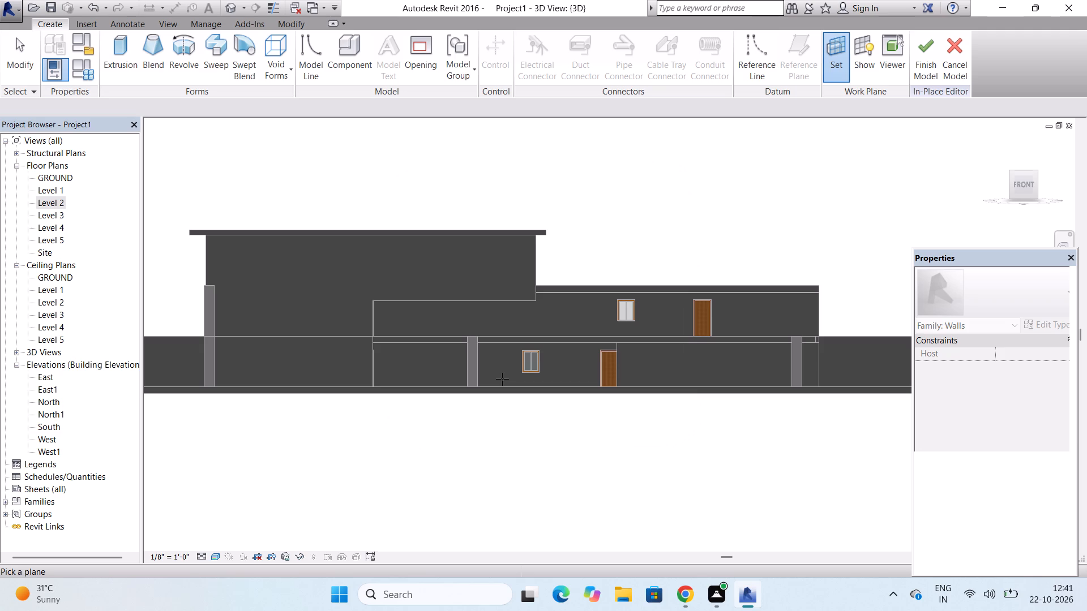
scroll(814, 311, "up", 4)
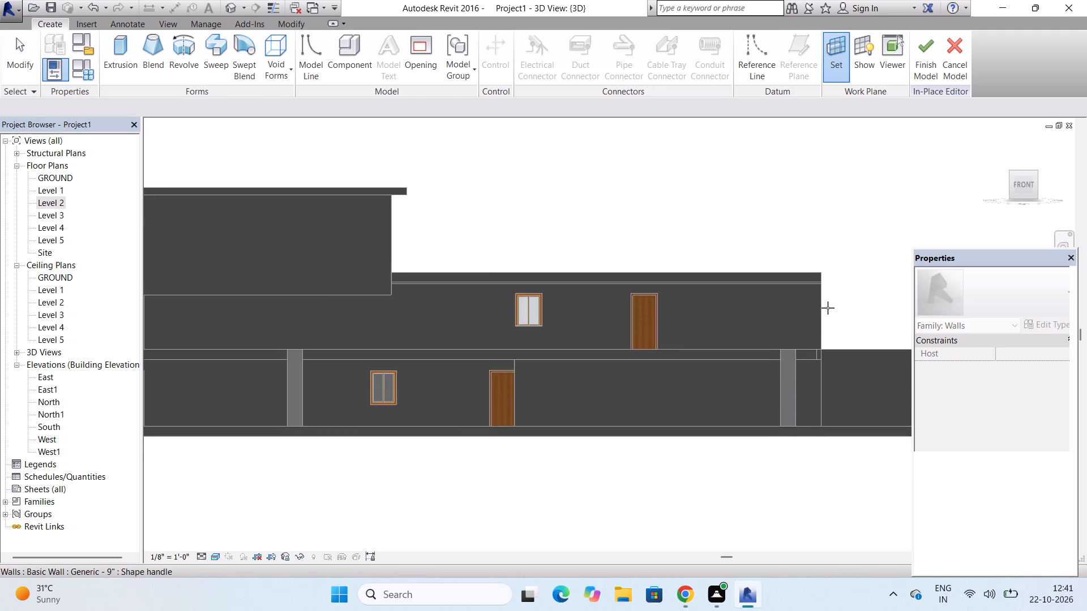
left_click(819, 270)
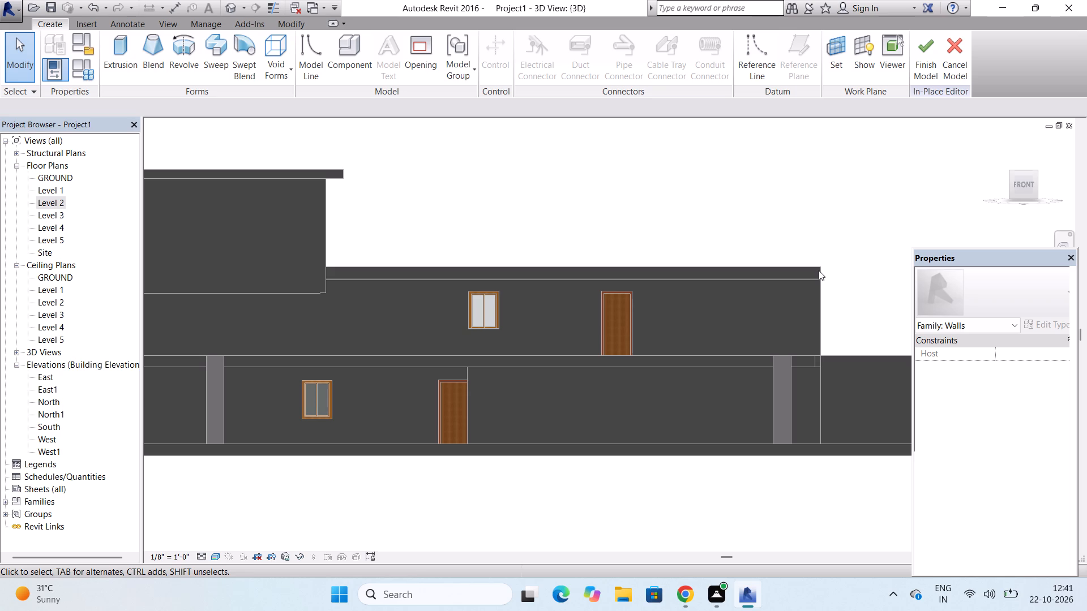
Set the work plane again with Pick a plane, choosing the Level 1 front wall near its top edge.
left_click(825, 34)
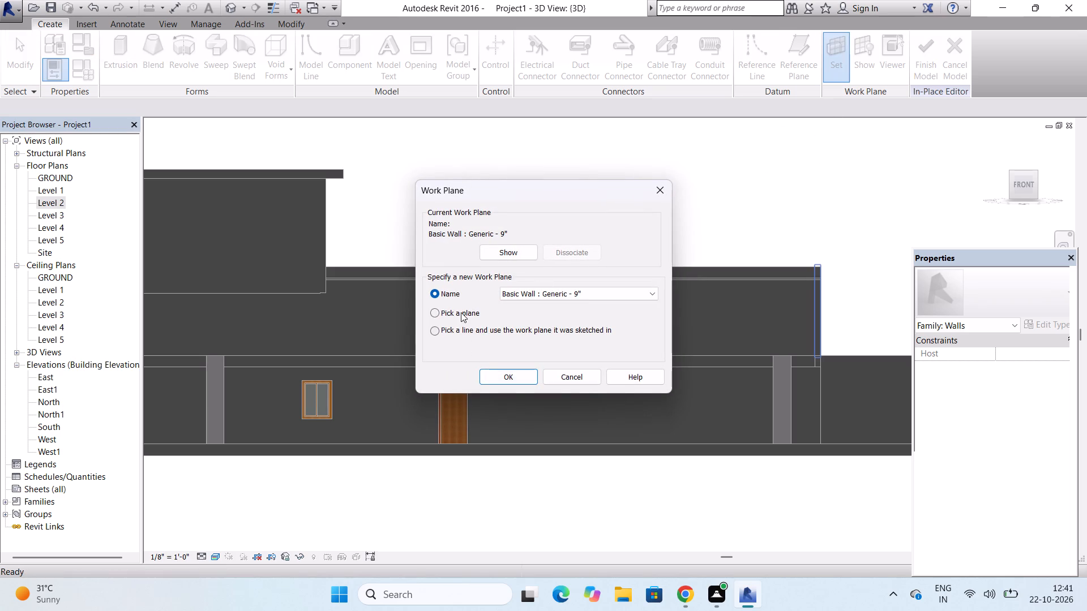
left_click(461, 312)
left_click_drag(511, 375, 508, 359)
left_click(507, 375)
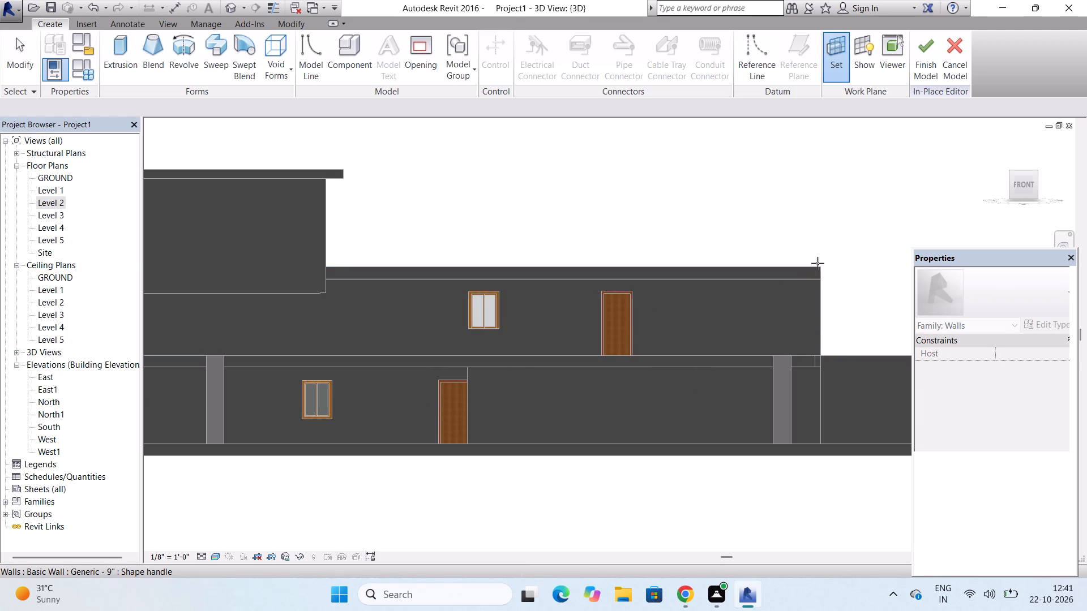
left_click(726, 270)
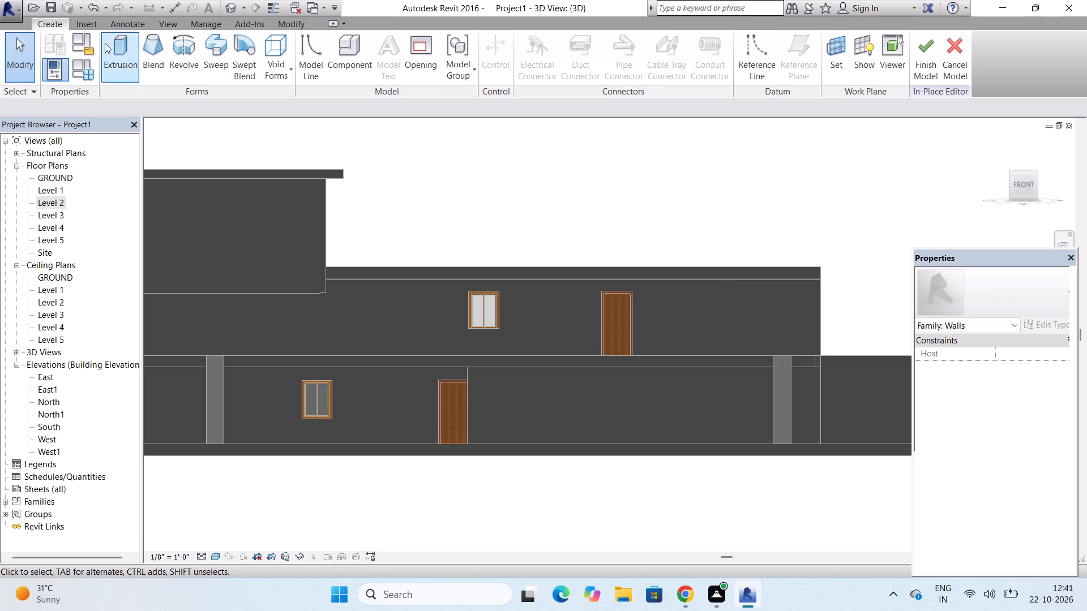
Start an Extrusion in the in-place wall model.
left_click(119, 40)
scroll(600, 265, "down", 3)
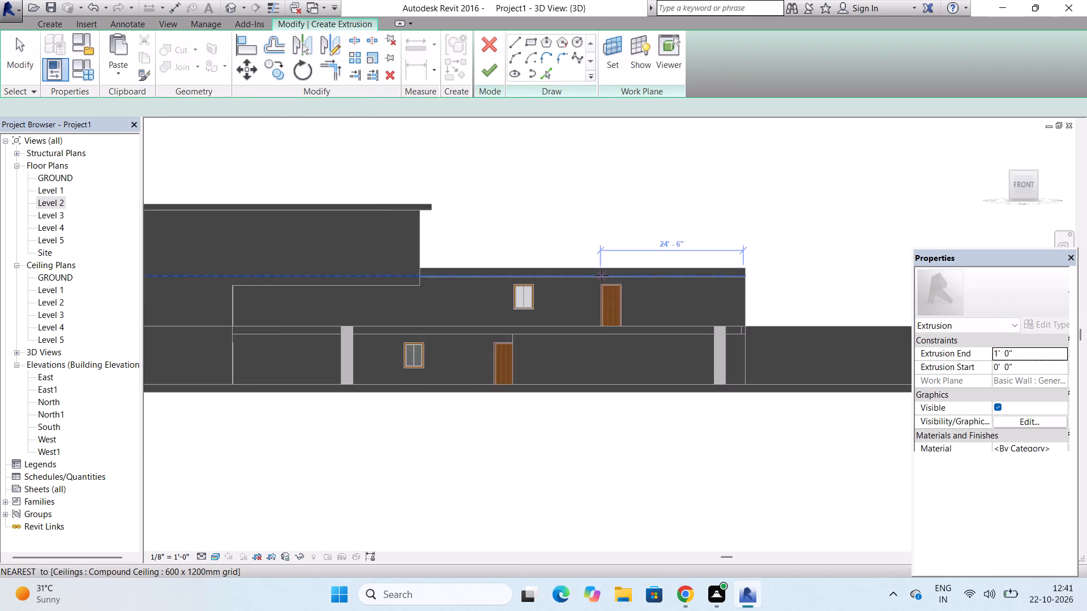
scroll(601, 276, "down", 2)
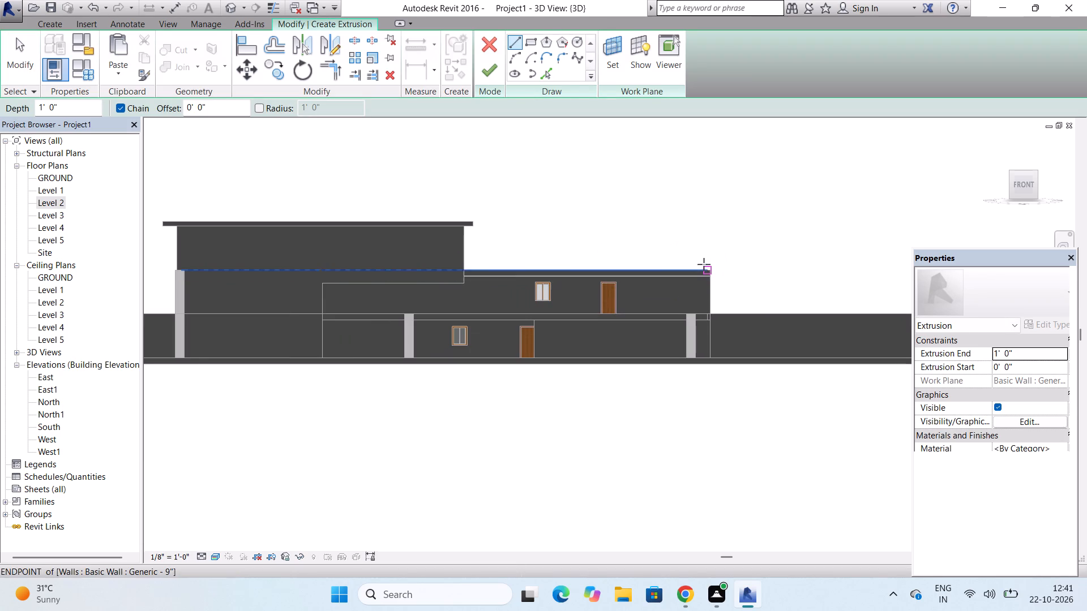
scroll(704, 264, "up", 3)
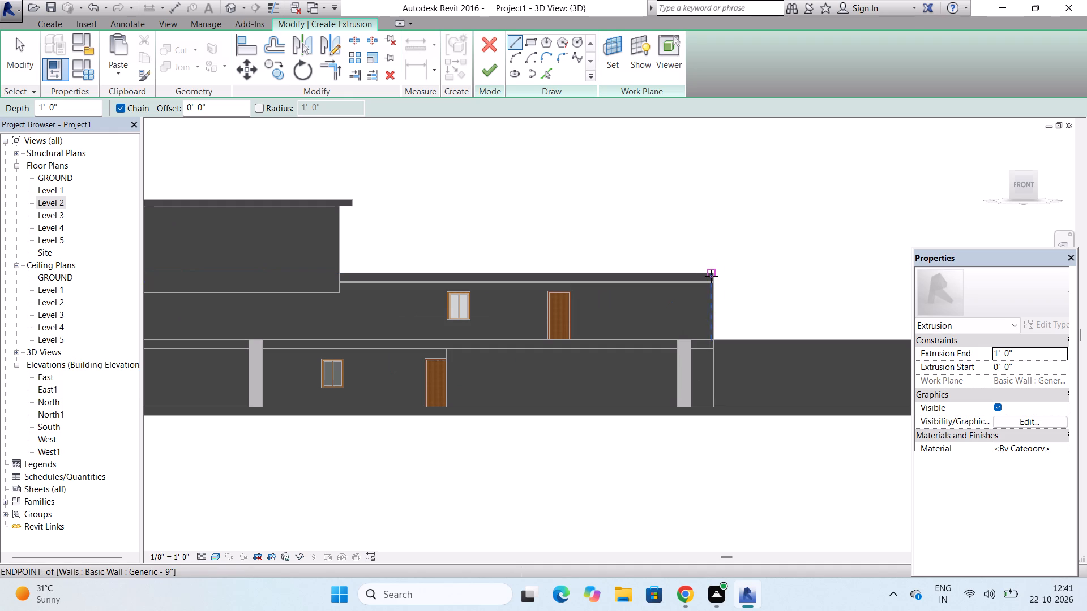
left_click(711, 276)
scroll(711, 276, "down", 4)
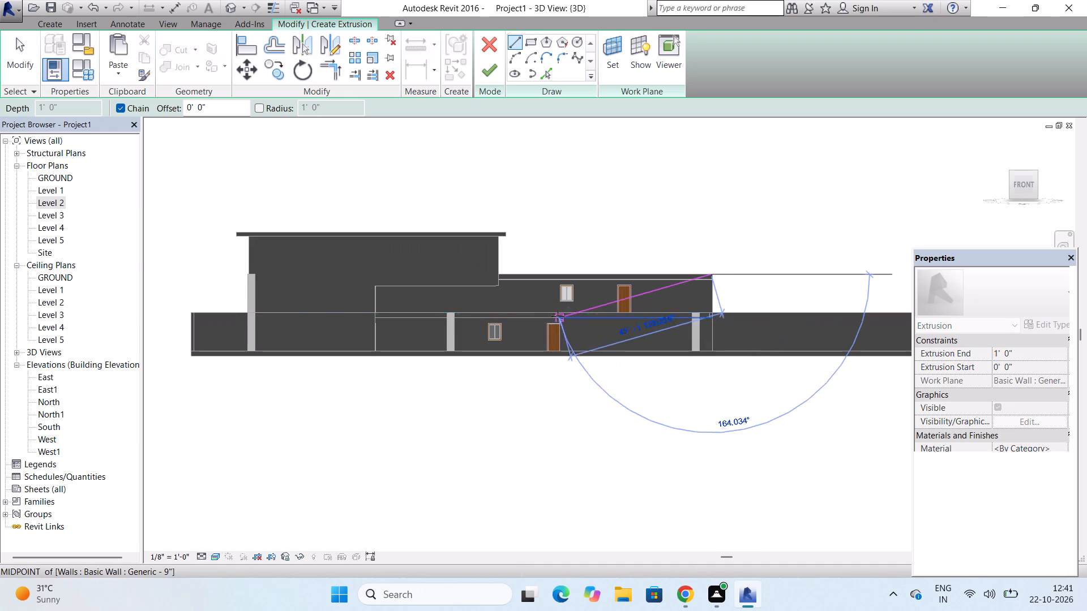
Sketch a rectangle about 11' 4" high across the full front, from the Level 2 slab's bottom edge to the front wall's top.
left_click(525, 41)
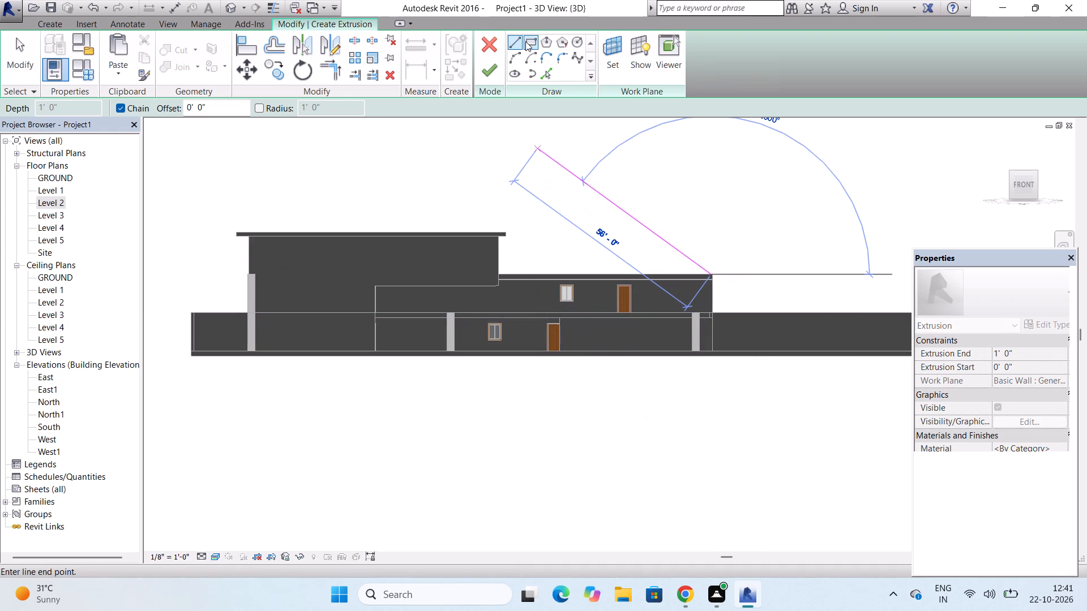
scroll(711, 292, "up", 4)
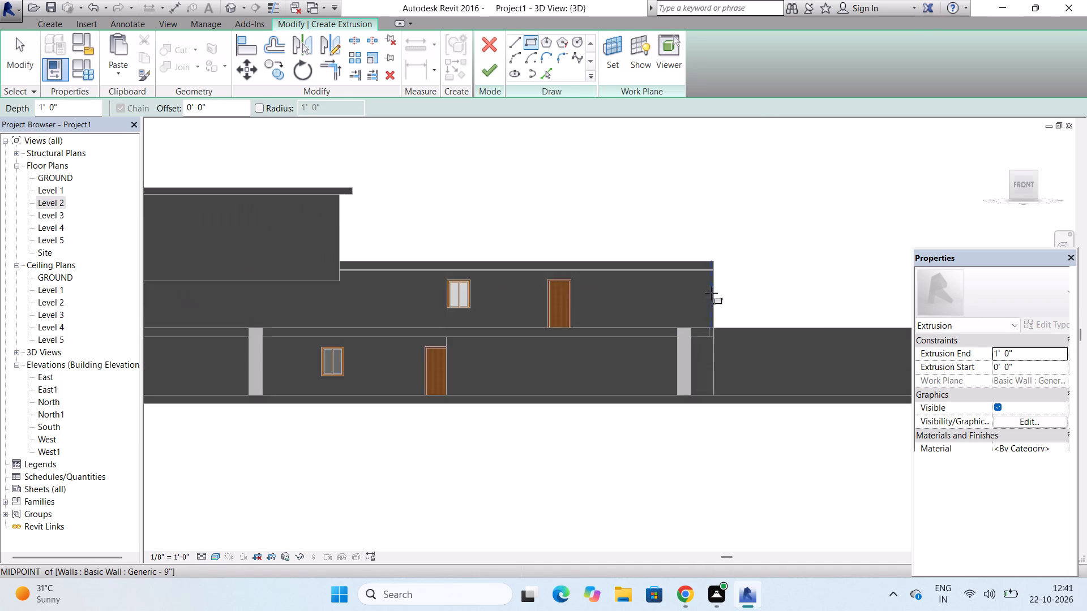
scroll(711, 293, "up", 6)
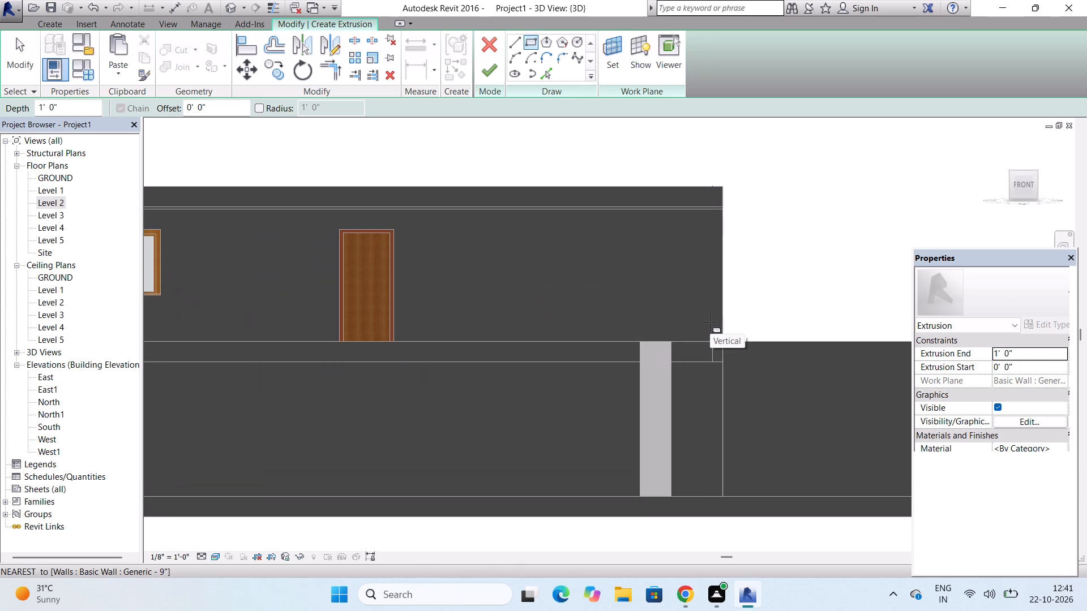
left_click(725, 367)
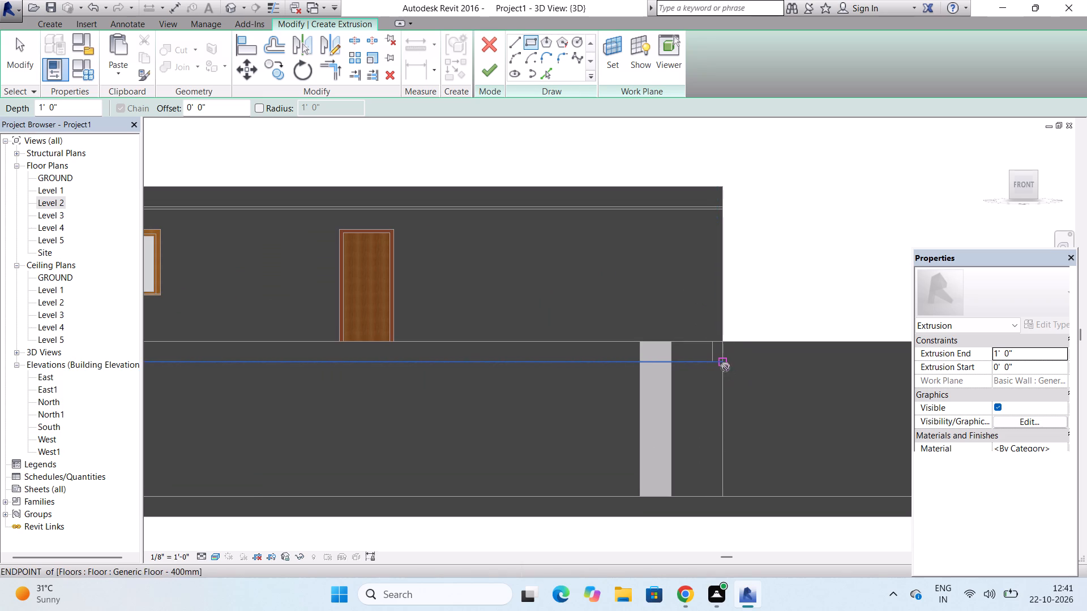
scroll(716, 190, "down", 5)
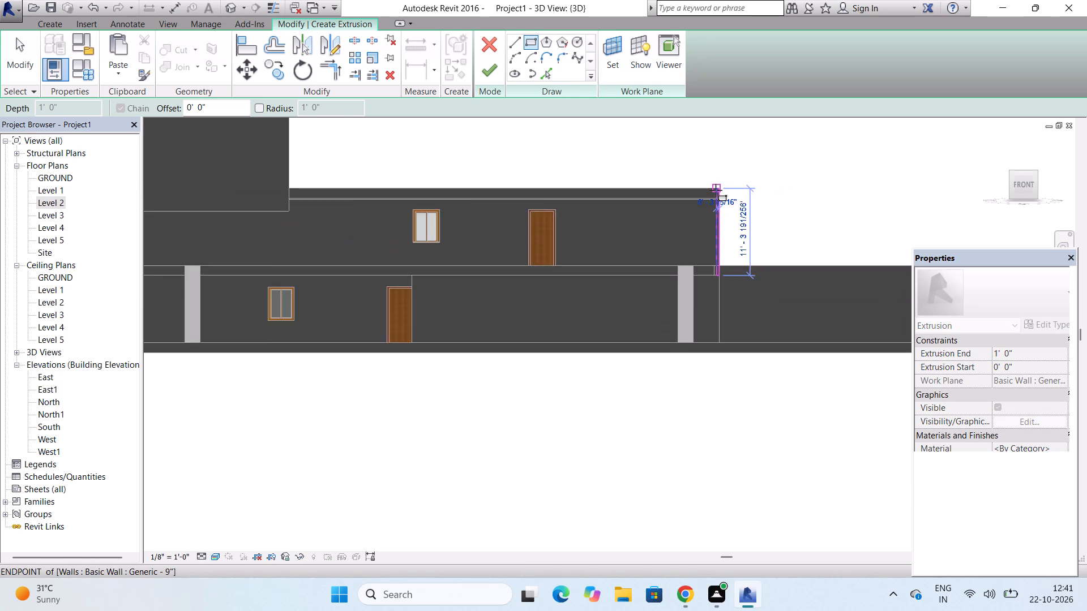
scroll(716, 190, "down", 5)
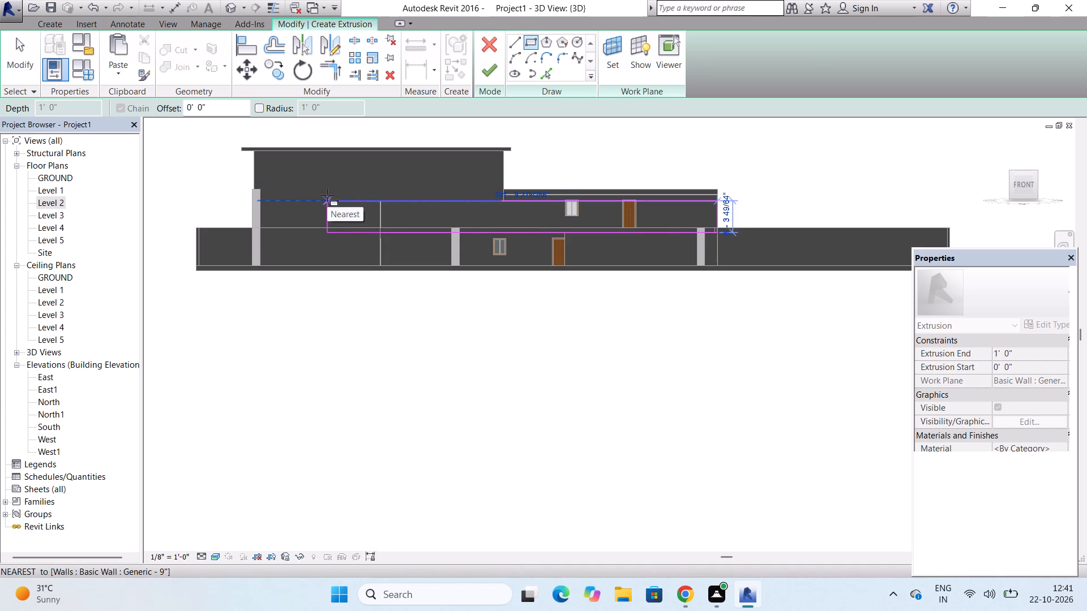
scroll(327, 195, "up", 2)
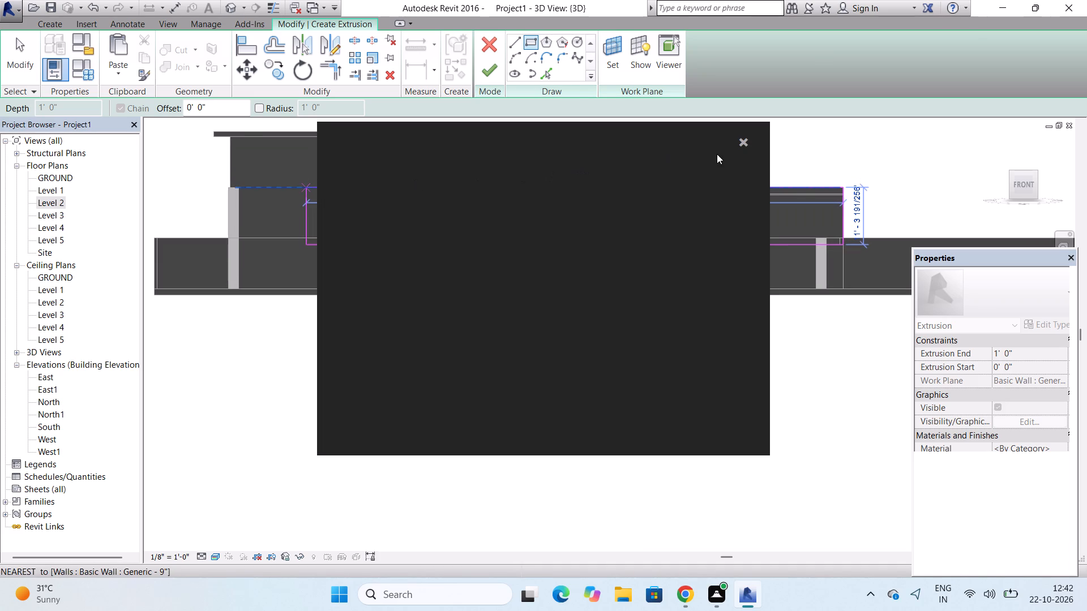
left_click(741, 140)
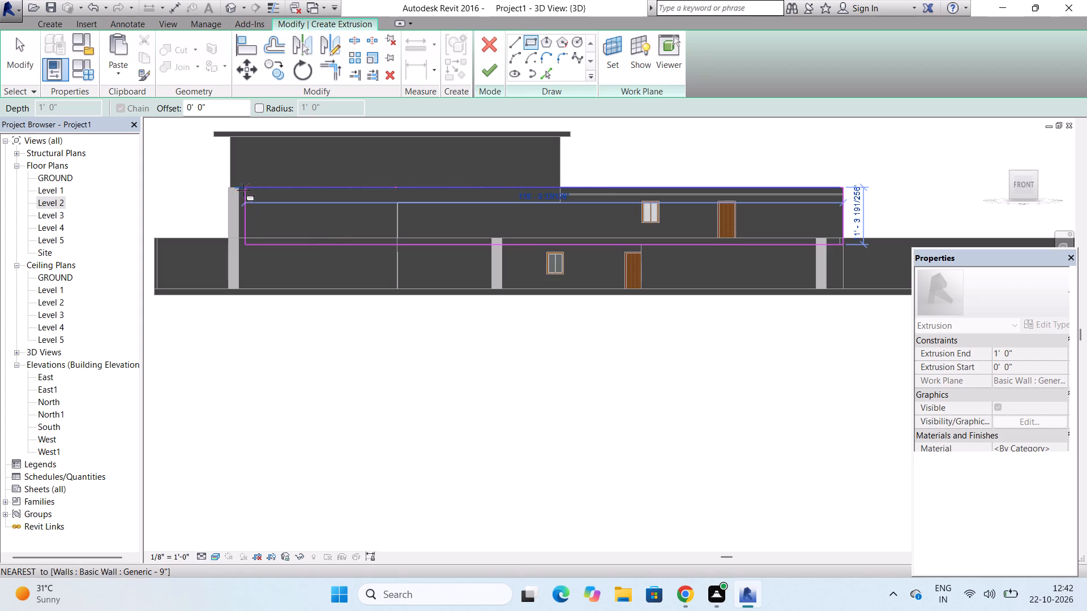
scroll(232, 190, "up", 6)
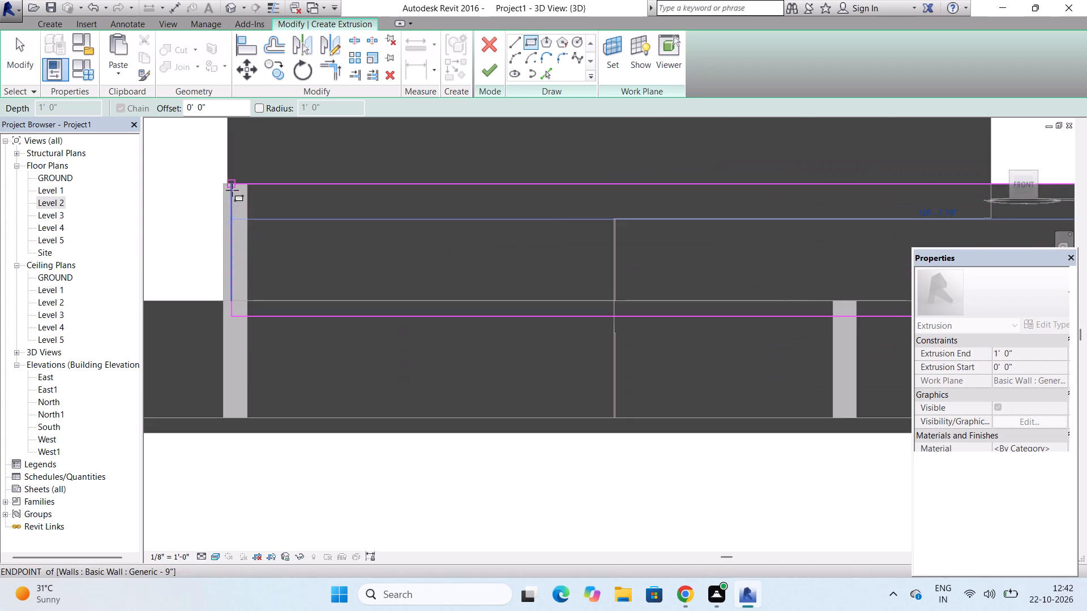
scroll(232, 190, "up", 3)
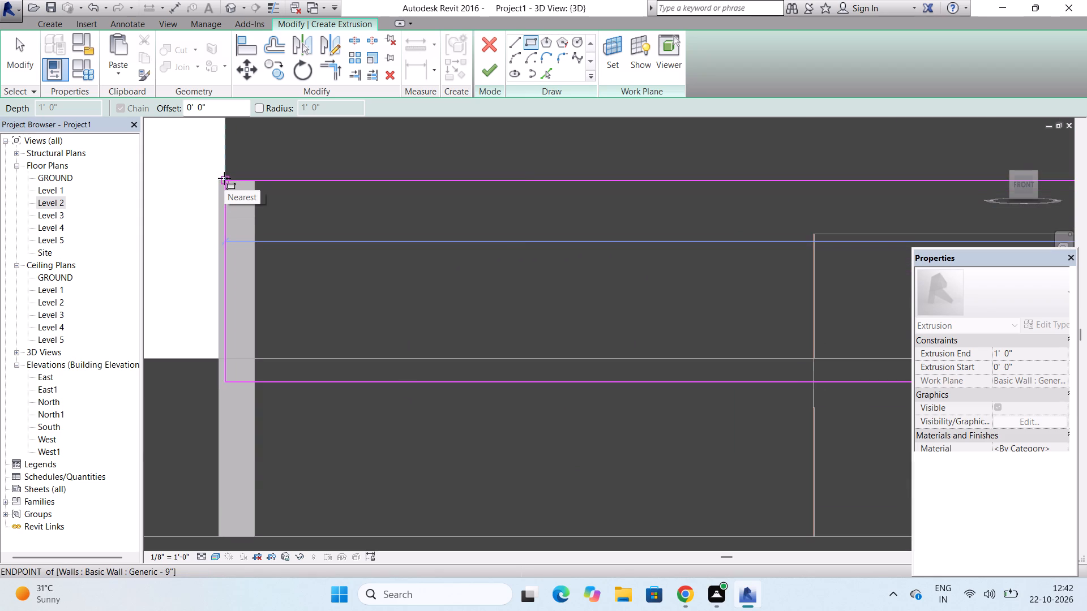
left_click(224, 178)
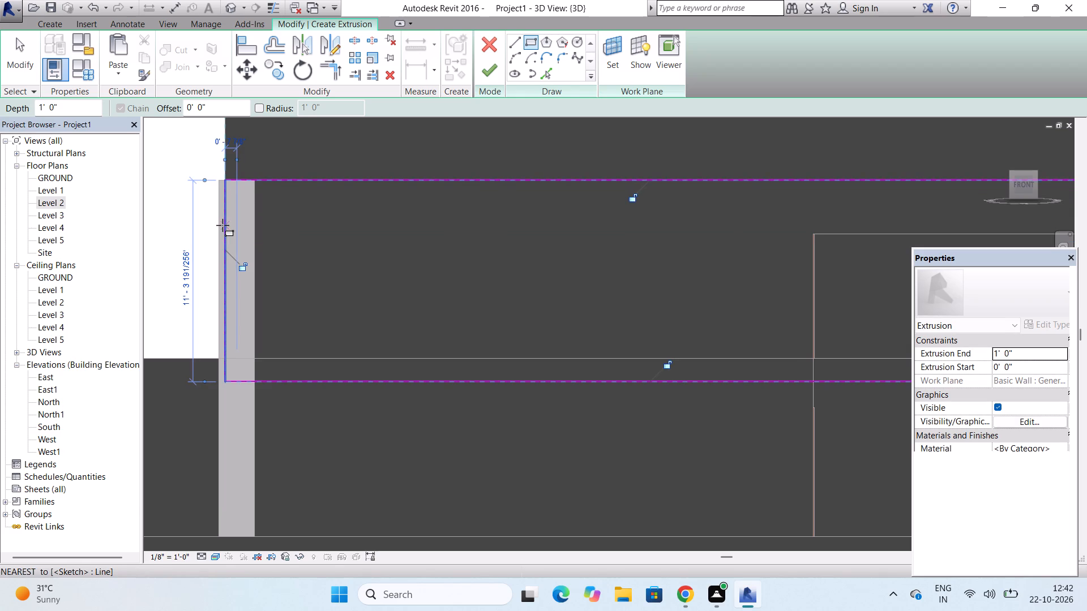
Sketch an inner rectangle about 8' 6" high from the slab top to the ceiling line, and finish the extrusion with 1' 0" depth.
scroll(222, 225, "down", 9)
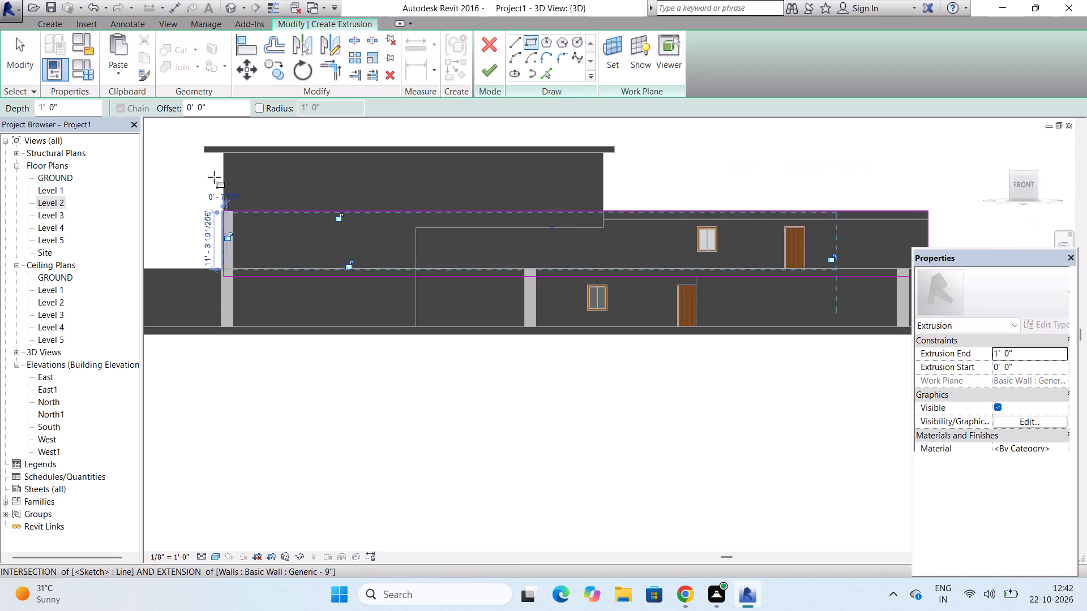
left_click(528, 40)
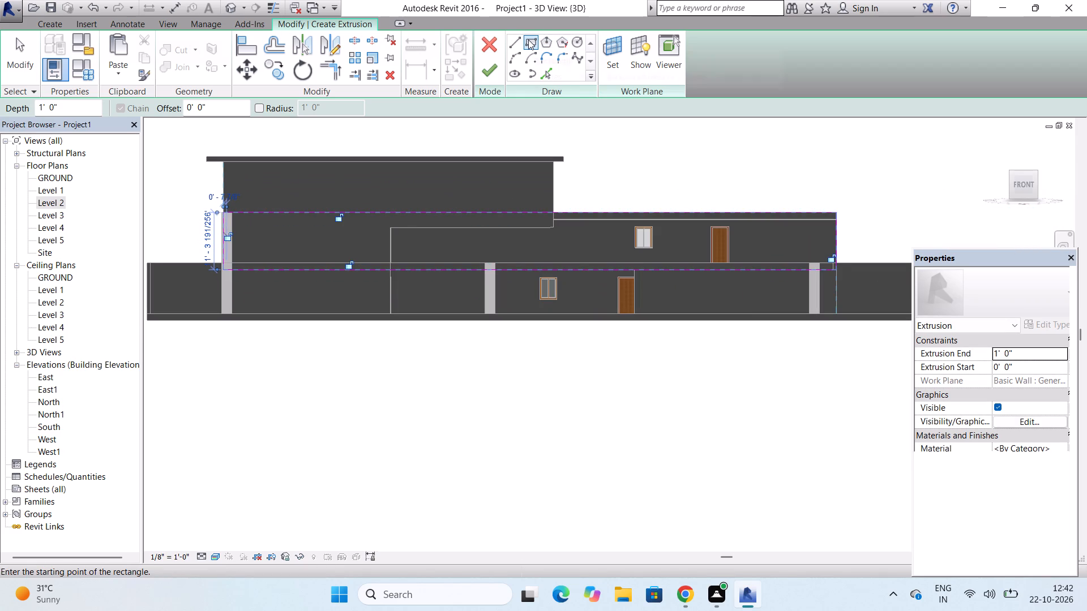
scroll(854, 216, "up", 7)
scroll(790, 319, "up", 6)
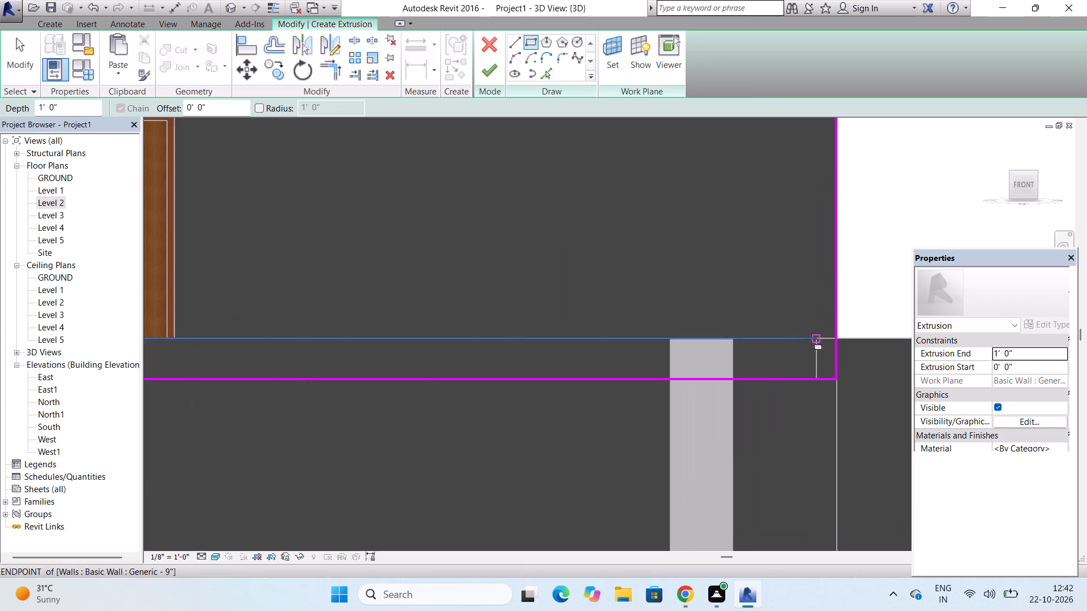
left_click(811, 339)
scroll(811, 339, "down", 12)
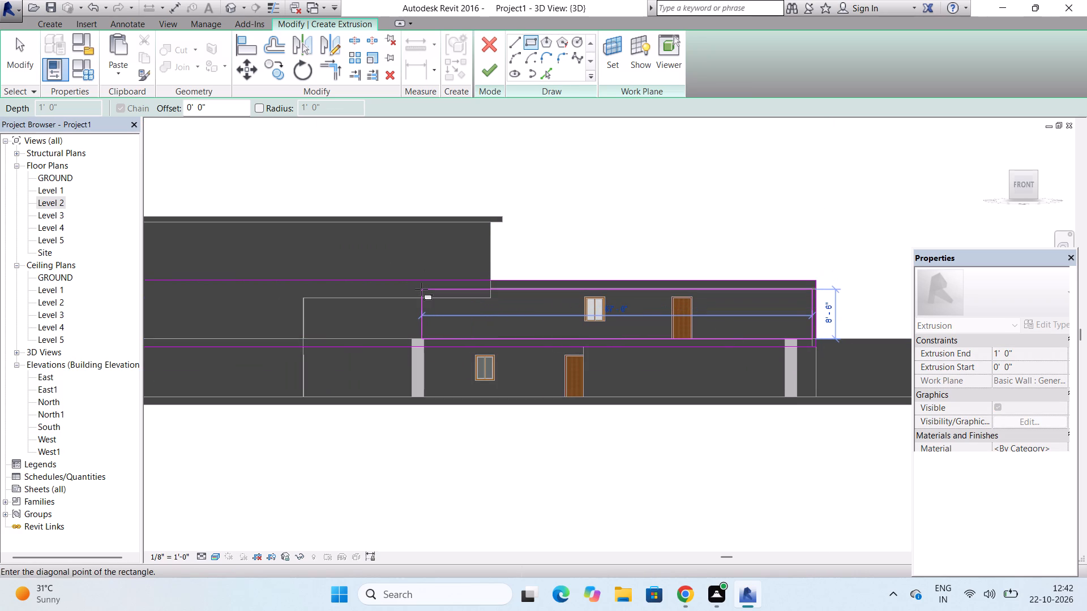
scroll(421, 289, "down", 2)
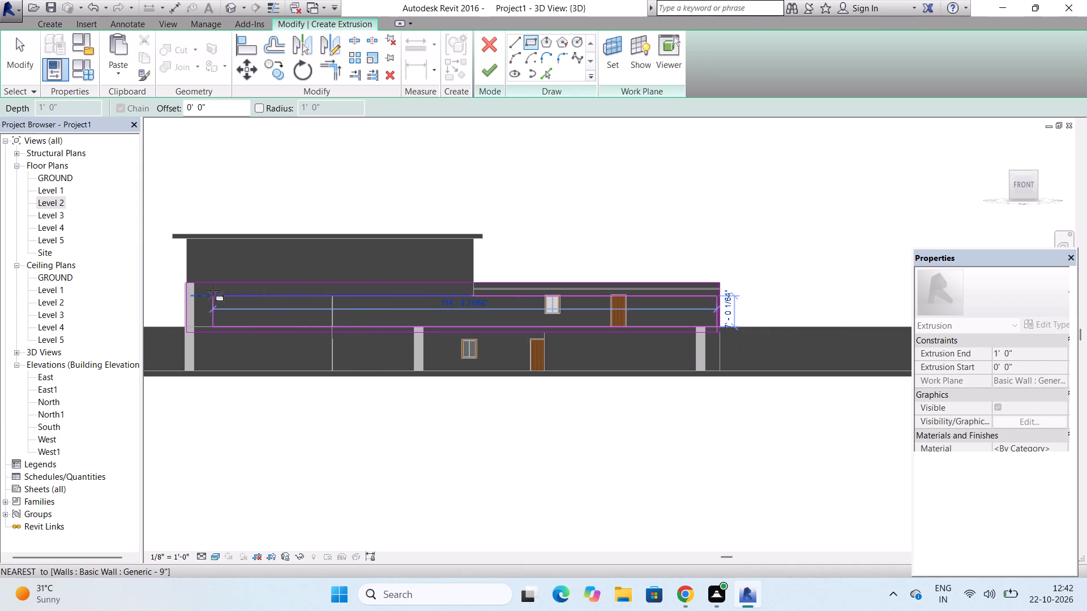
scroll(192, 287, "up", 2)
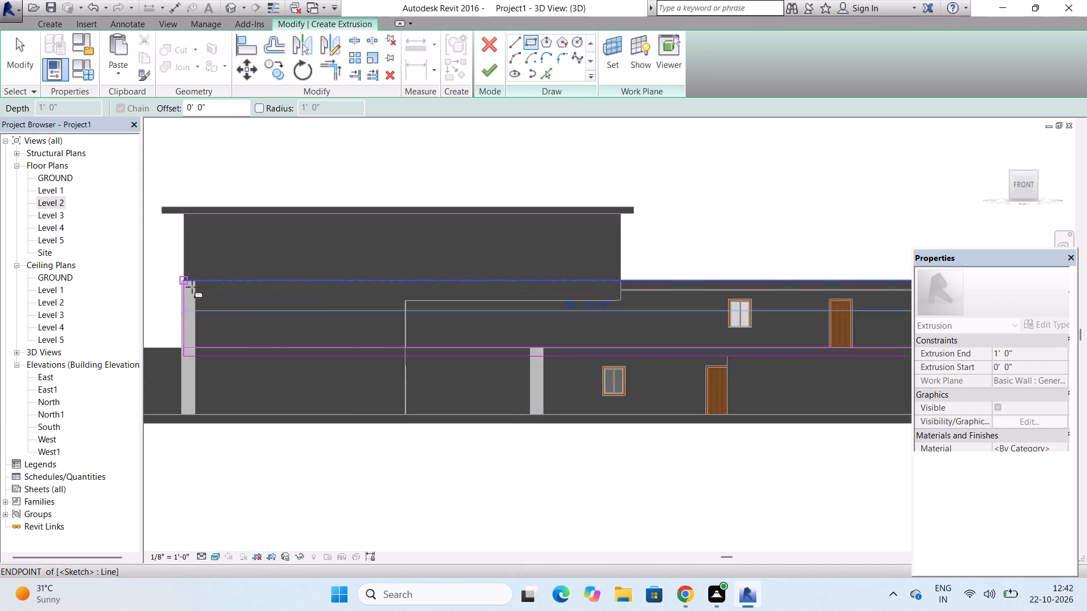
scroll(192, 287, "up", 4)
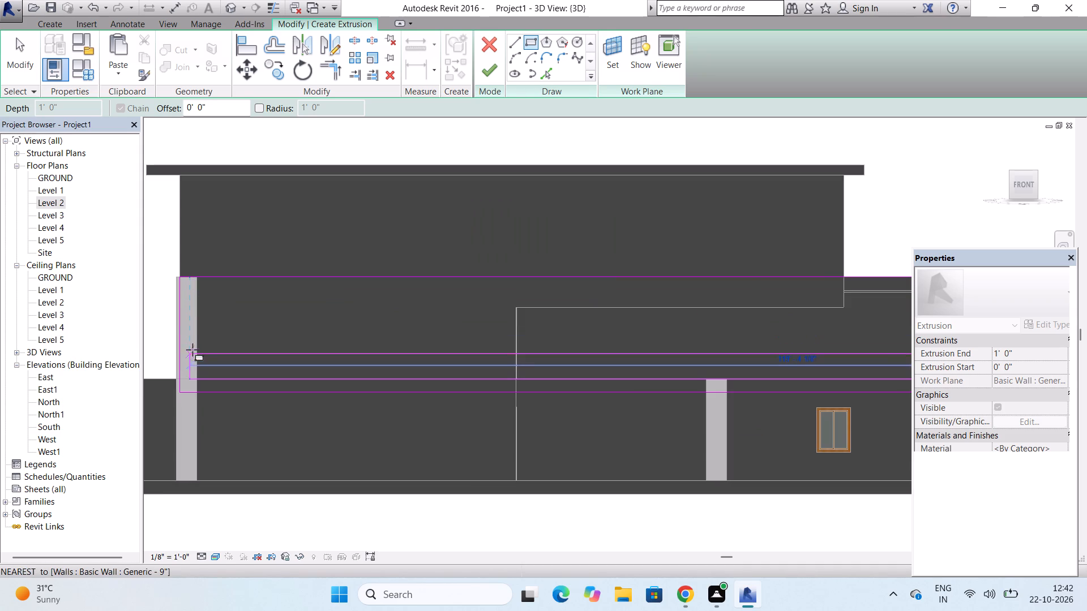
left_click(189, 291)
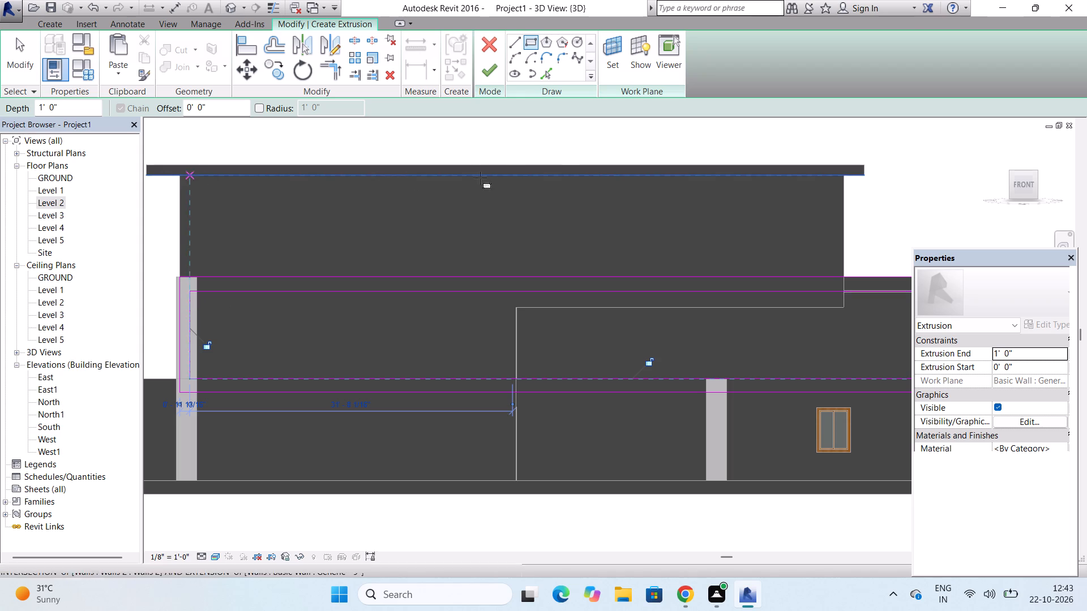
left_click(497, 70)
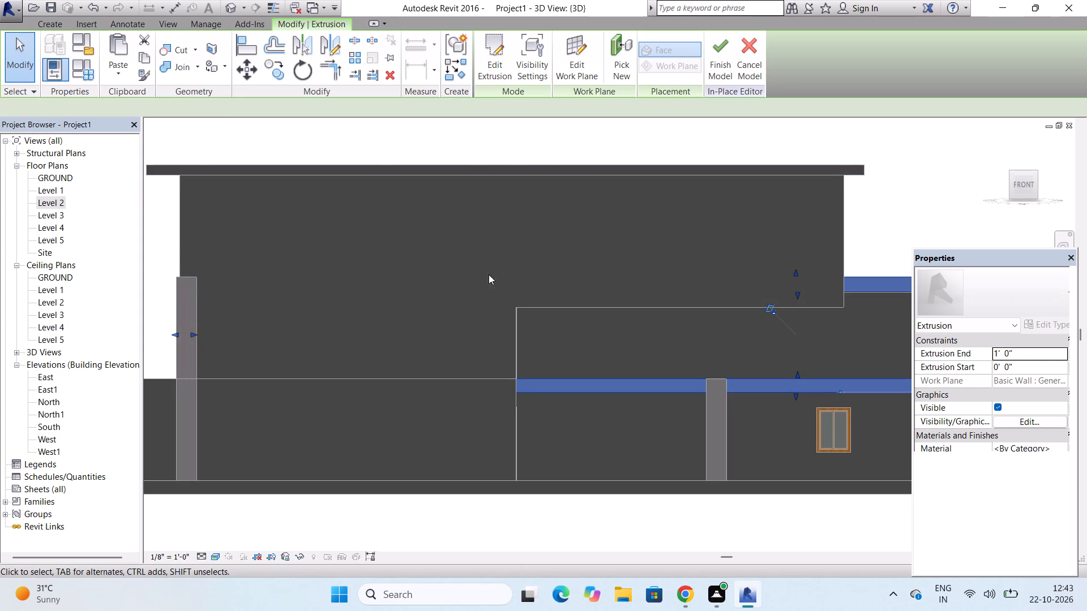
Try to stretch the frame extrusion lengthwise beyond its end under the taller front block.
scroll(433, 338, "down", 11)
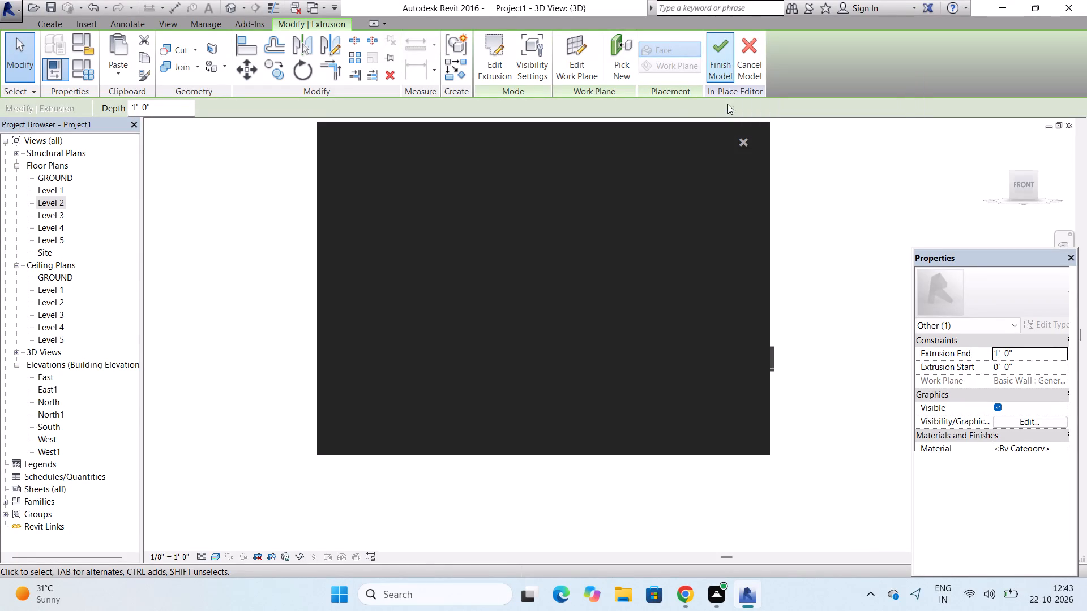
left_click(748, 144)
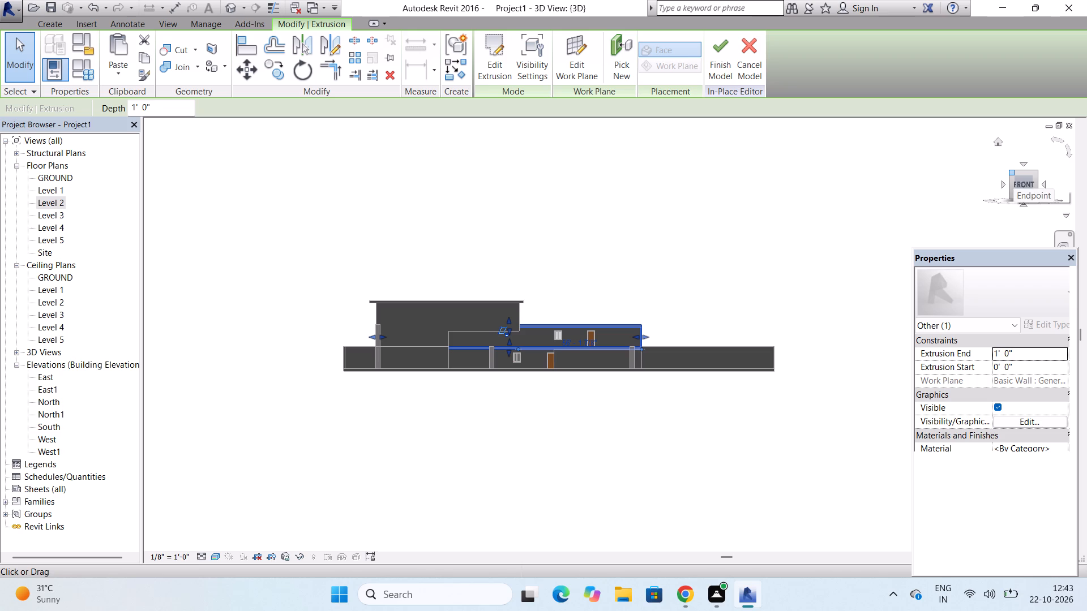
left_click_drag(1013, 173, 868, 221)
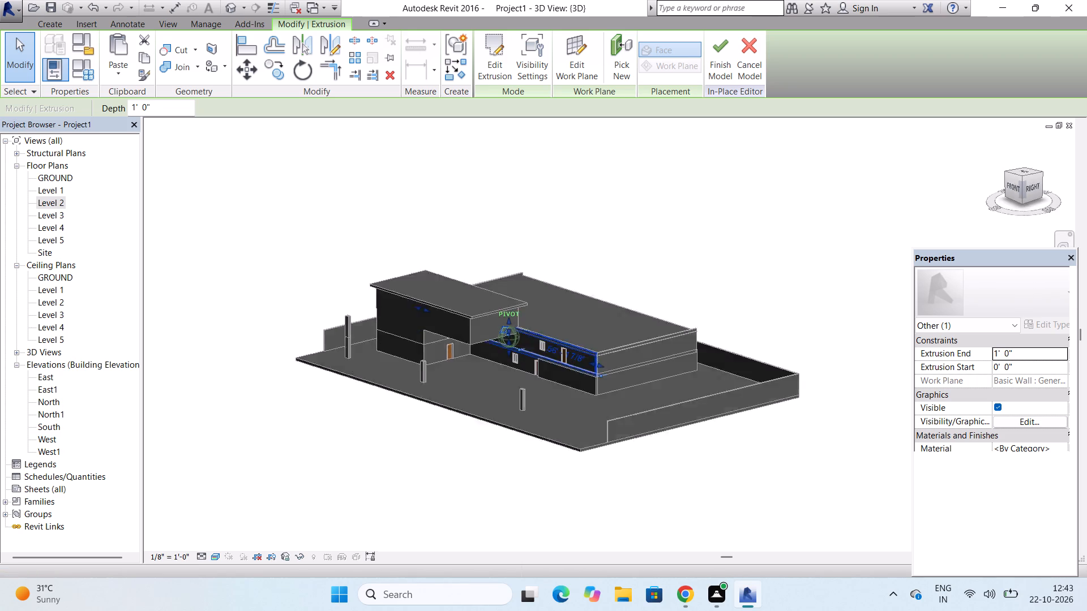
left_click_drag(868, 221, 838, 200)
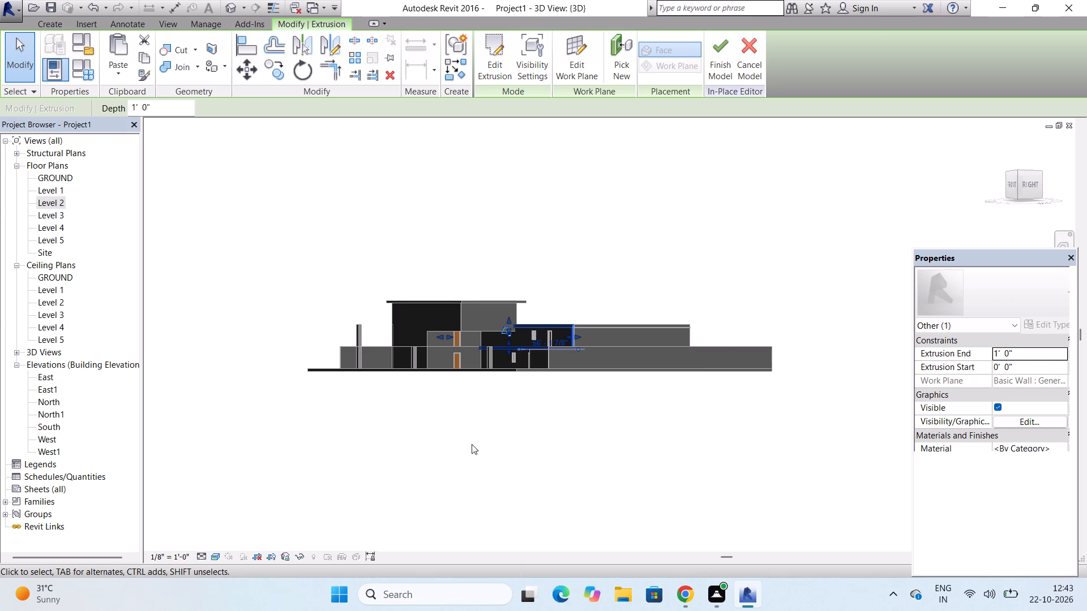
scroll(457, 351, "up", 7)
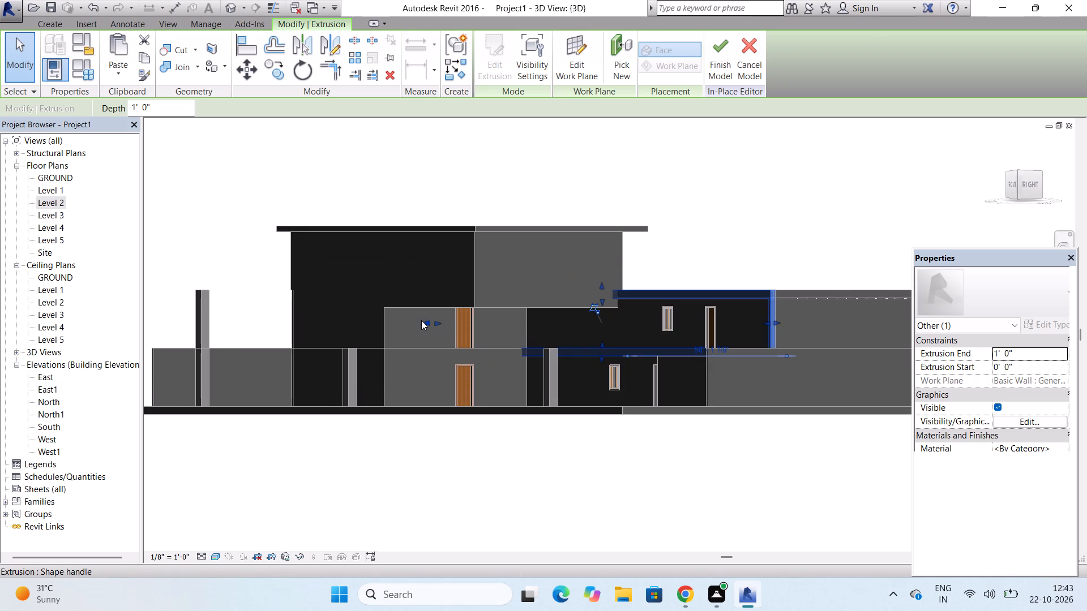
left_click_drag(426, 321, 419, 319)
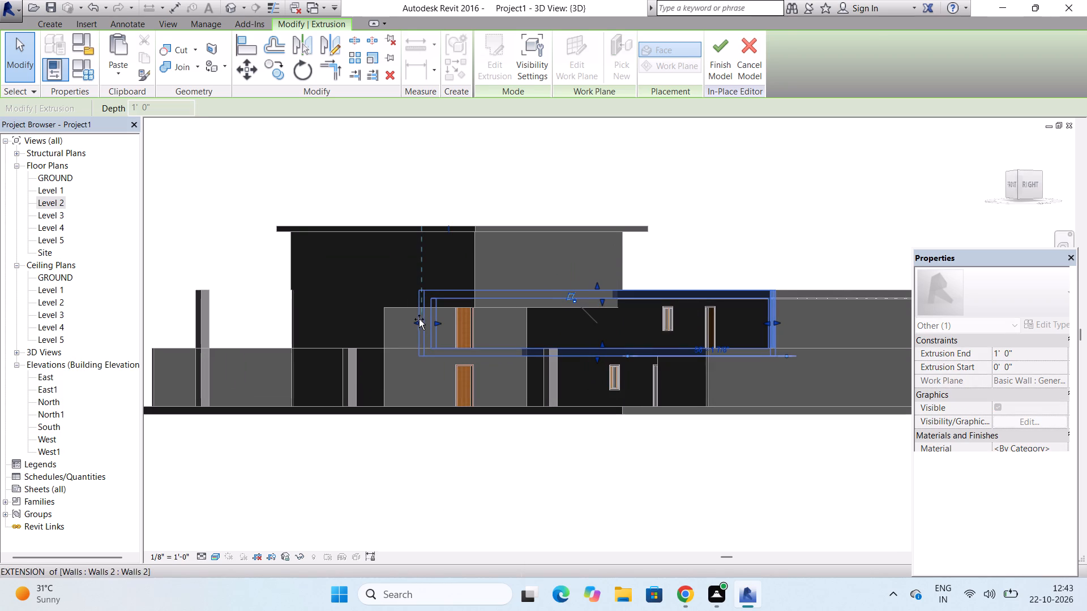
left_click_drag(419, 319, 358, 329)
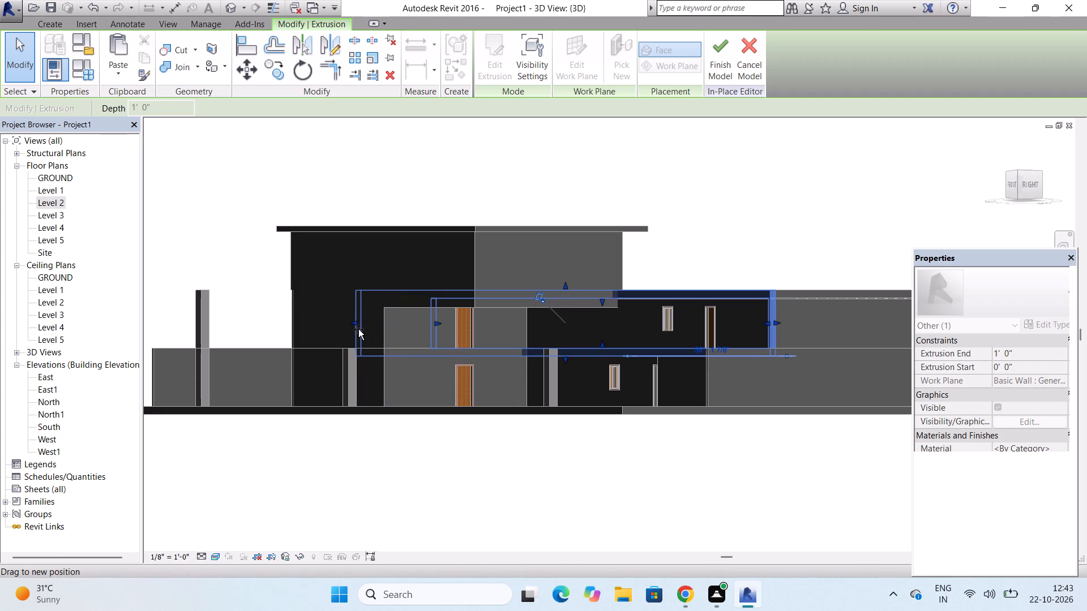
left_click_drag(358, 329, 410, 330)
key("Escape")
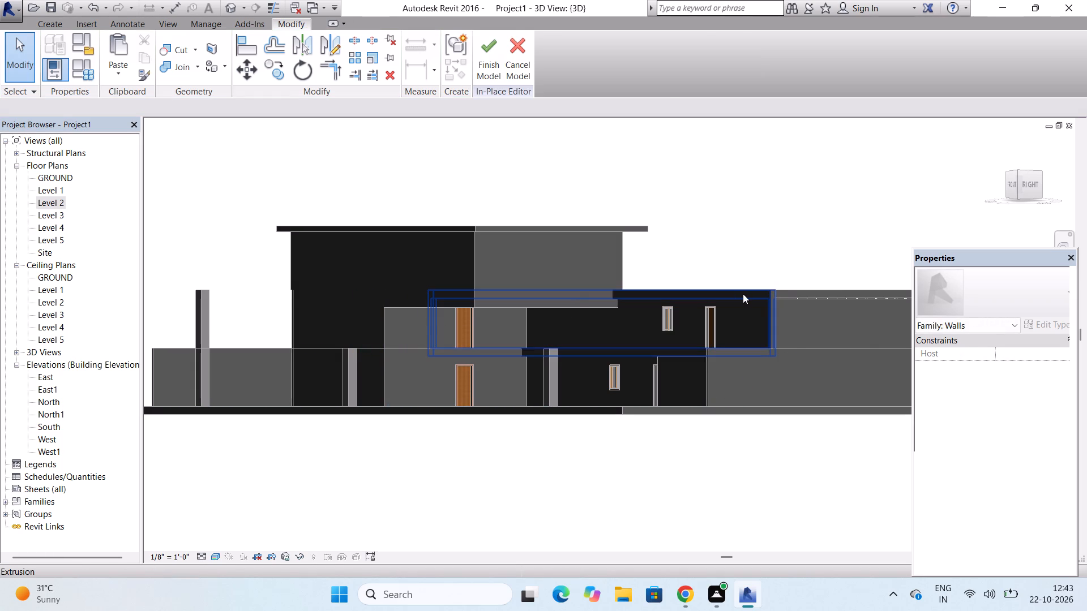
Stretch the frame extrusion lengthwise to a depth of about 38' 6", projecting past the taller front block, and finish the in-place model.
left_click(743, 294)
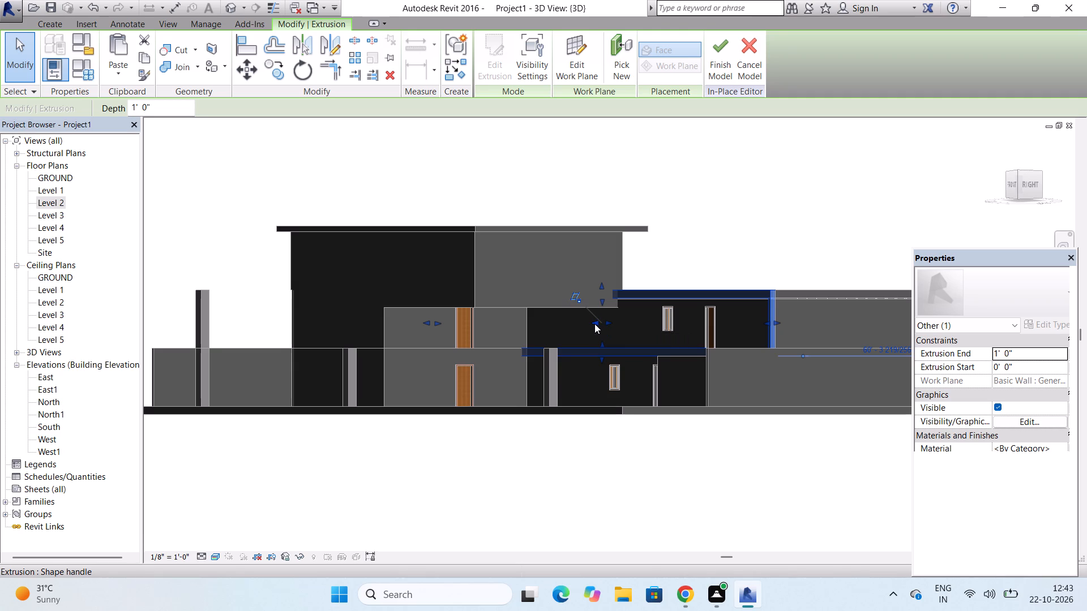
left_click_drag(595, 324, 508, 338)
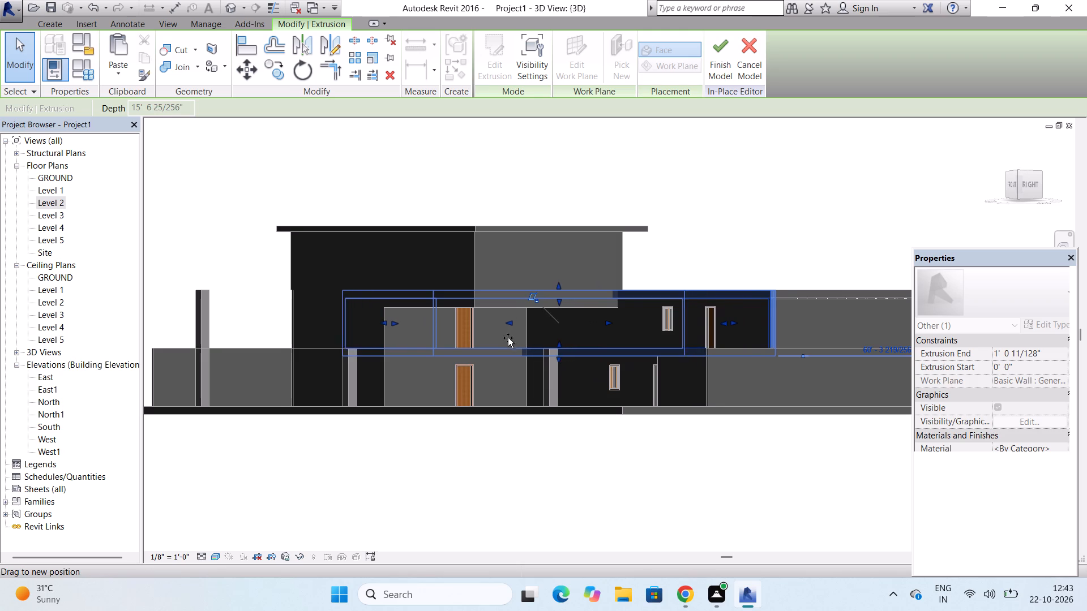
left_click_drag(508, 338, 468, 345)
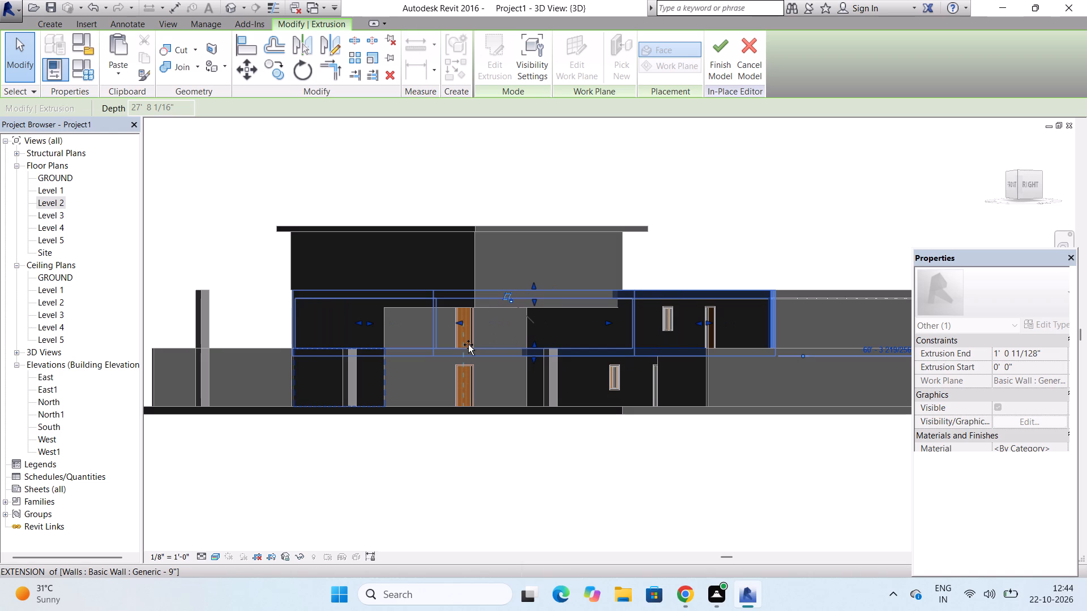
left_click_drag(468, 345, 463, 346)
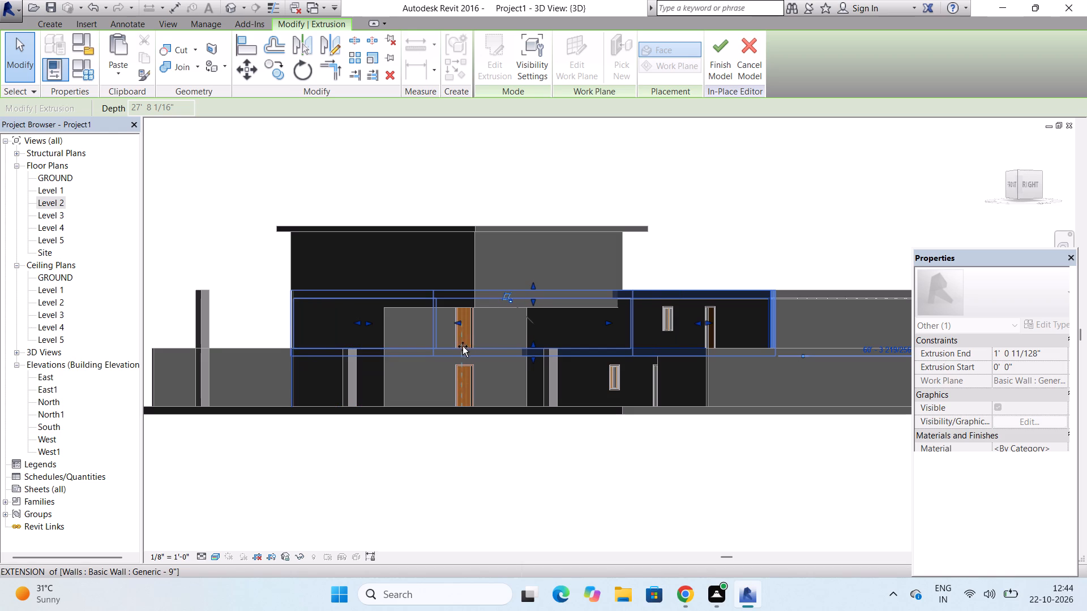
left_click_drag(463, 346, 384, 350)
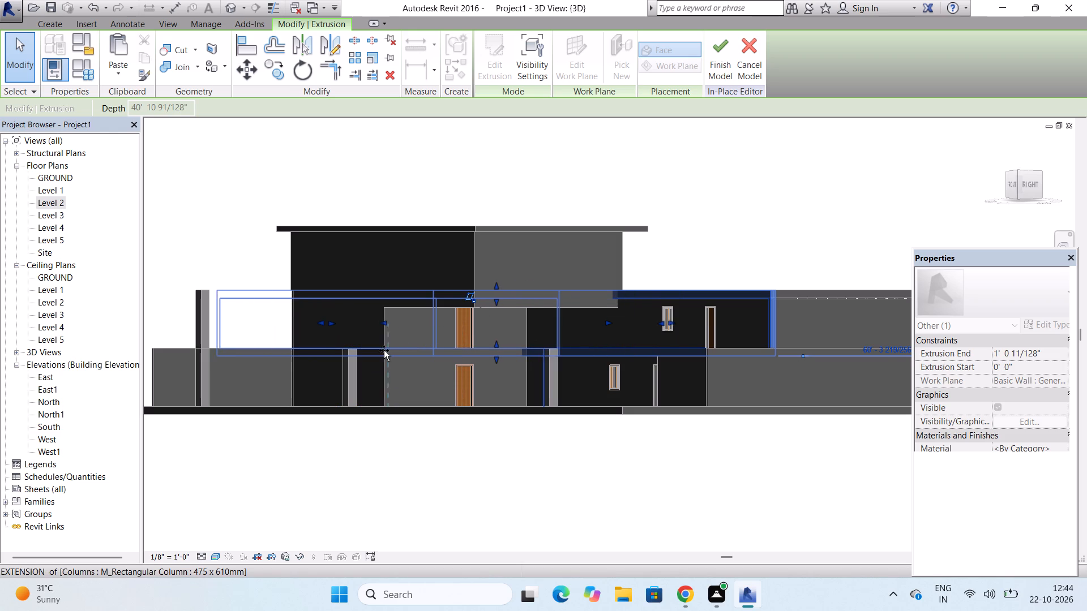
left_click_drag(384, 350, 379, 352)
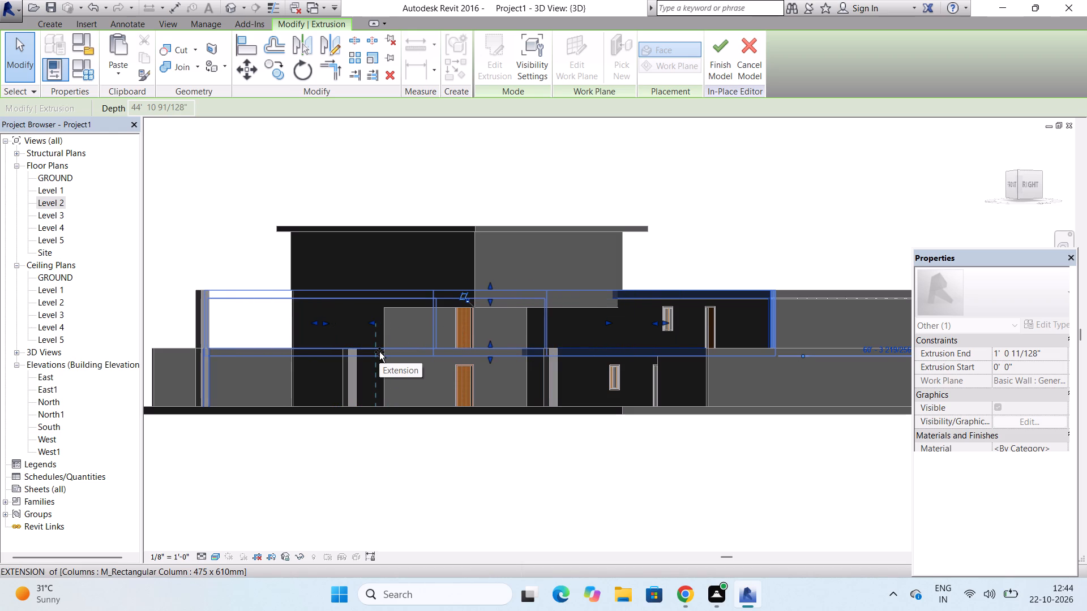
left_click_drag(379, 352, 408, 343)
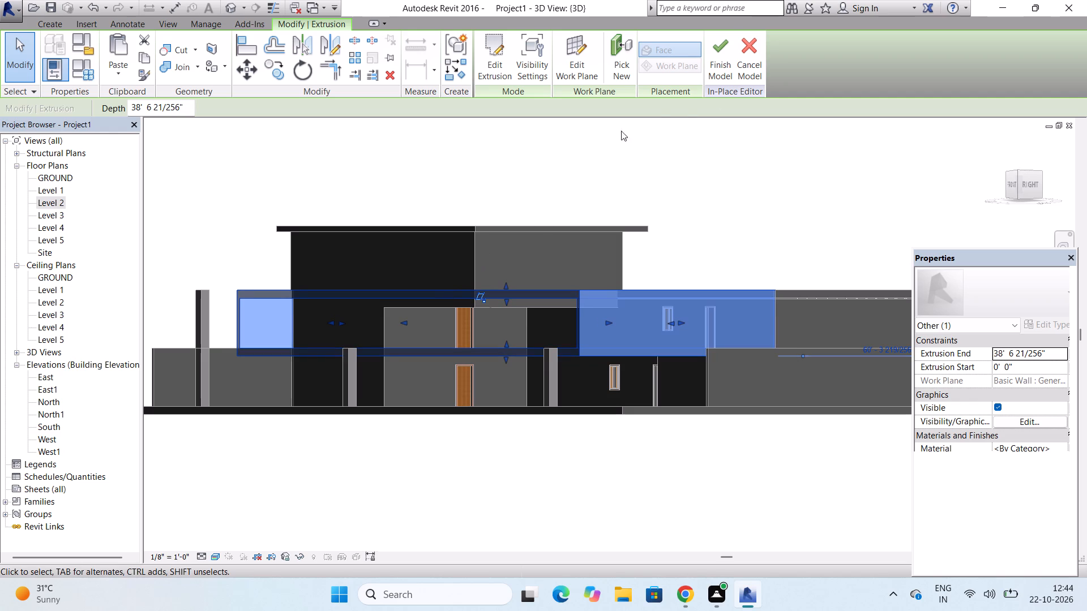
left_click(720, 74)
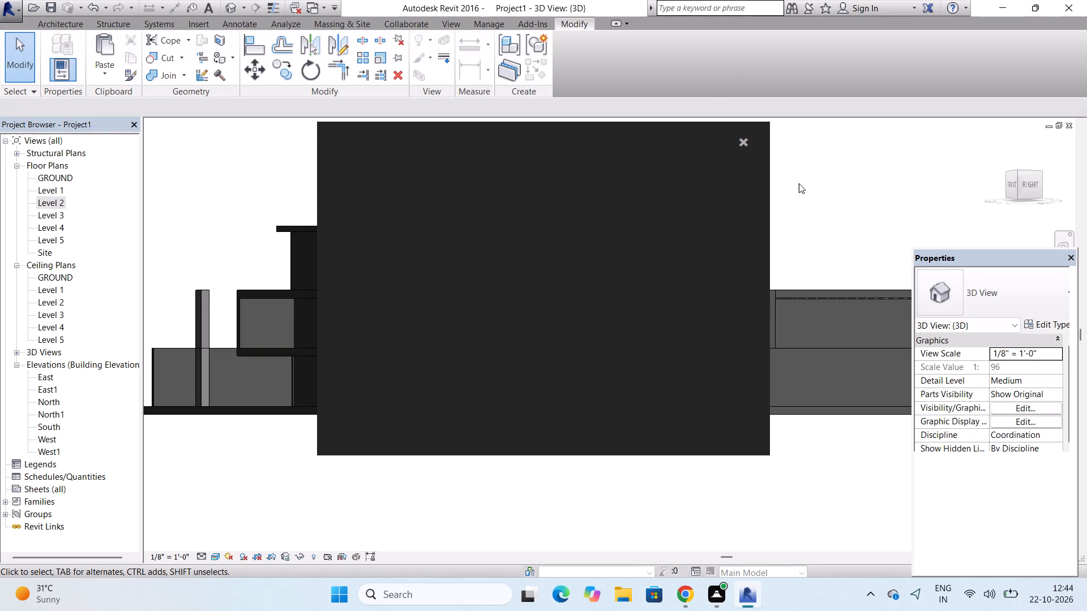
left_click(741, 138)
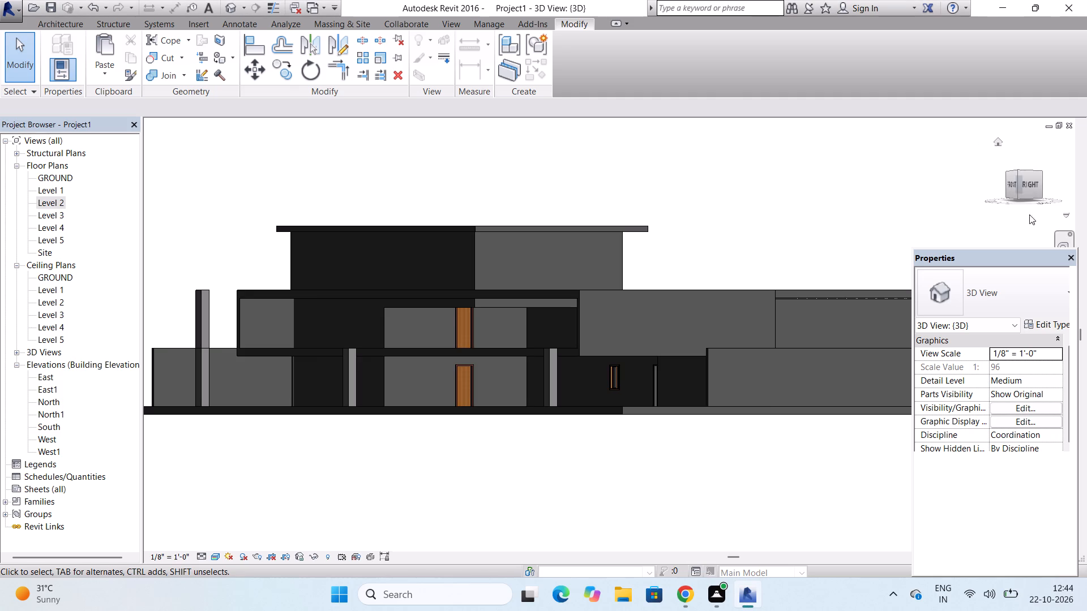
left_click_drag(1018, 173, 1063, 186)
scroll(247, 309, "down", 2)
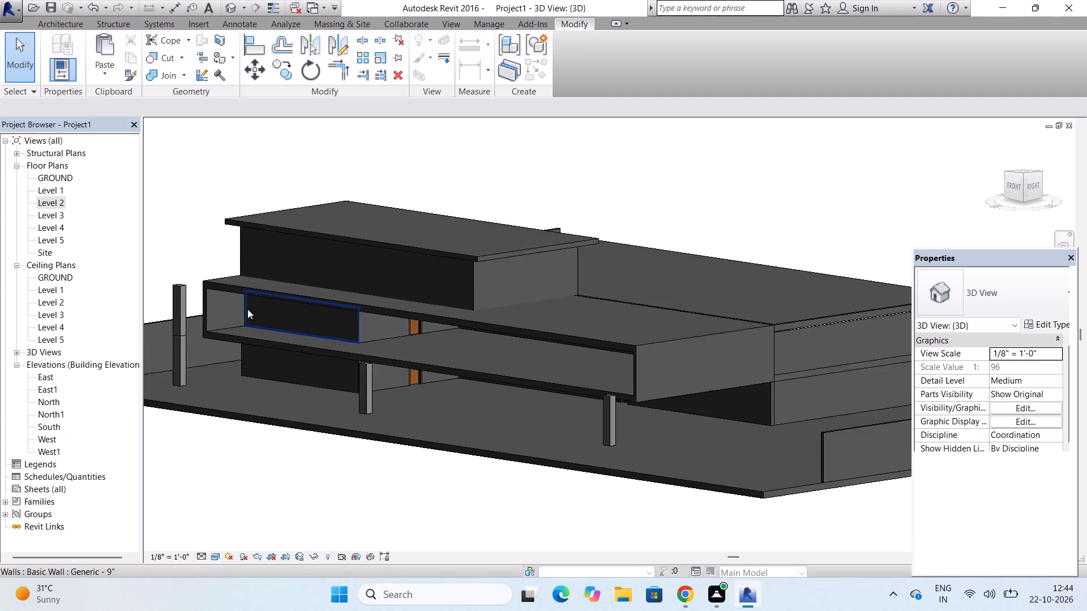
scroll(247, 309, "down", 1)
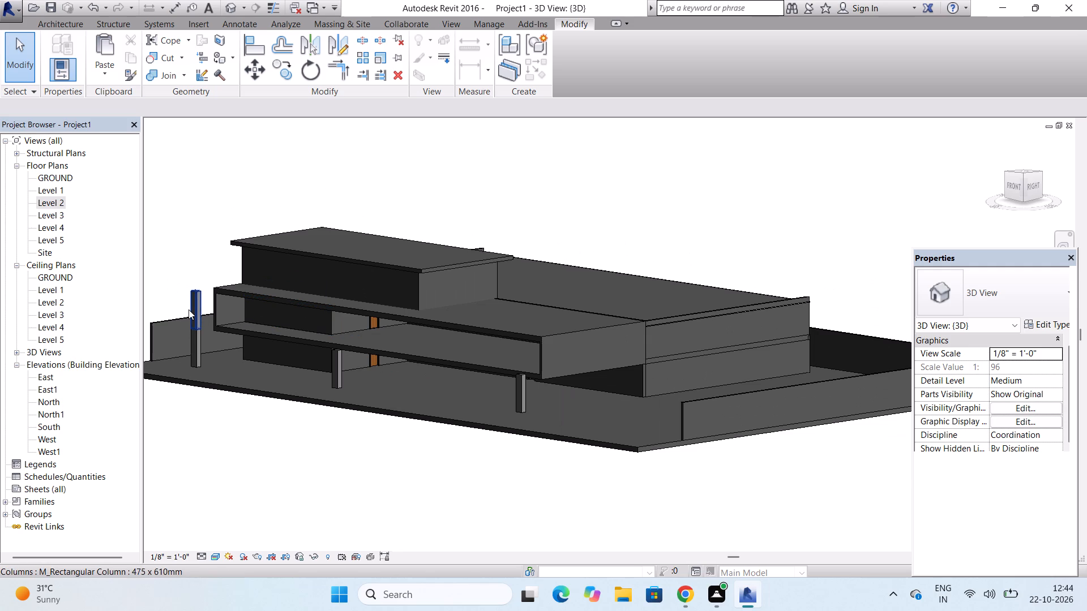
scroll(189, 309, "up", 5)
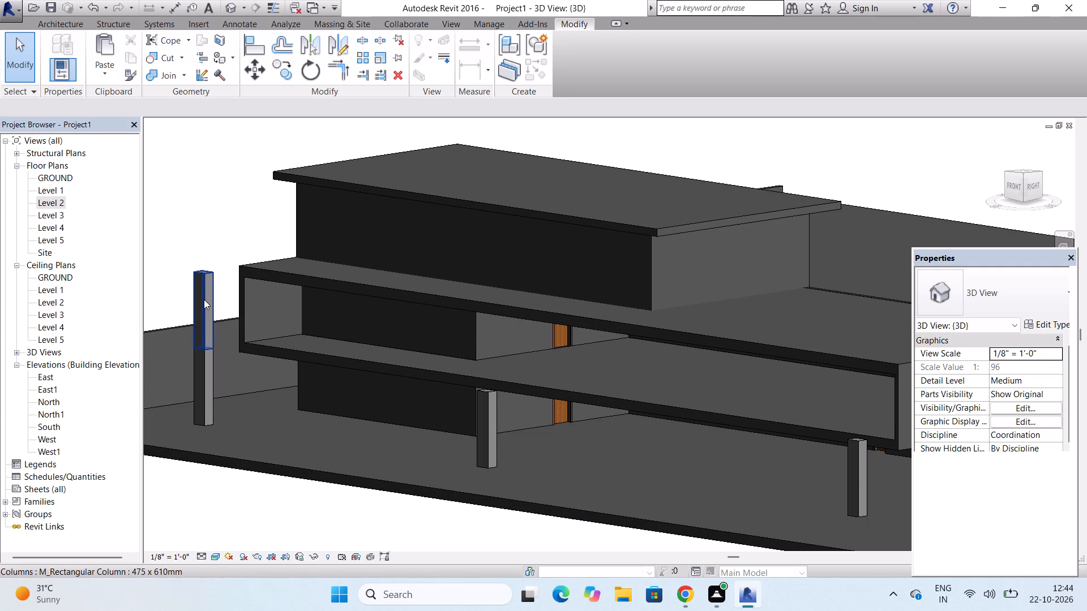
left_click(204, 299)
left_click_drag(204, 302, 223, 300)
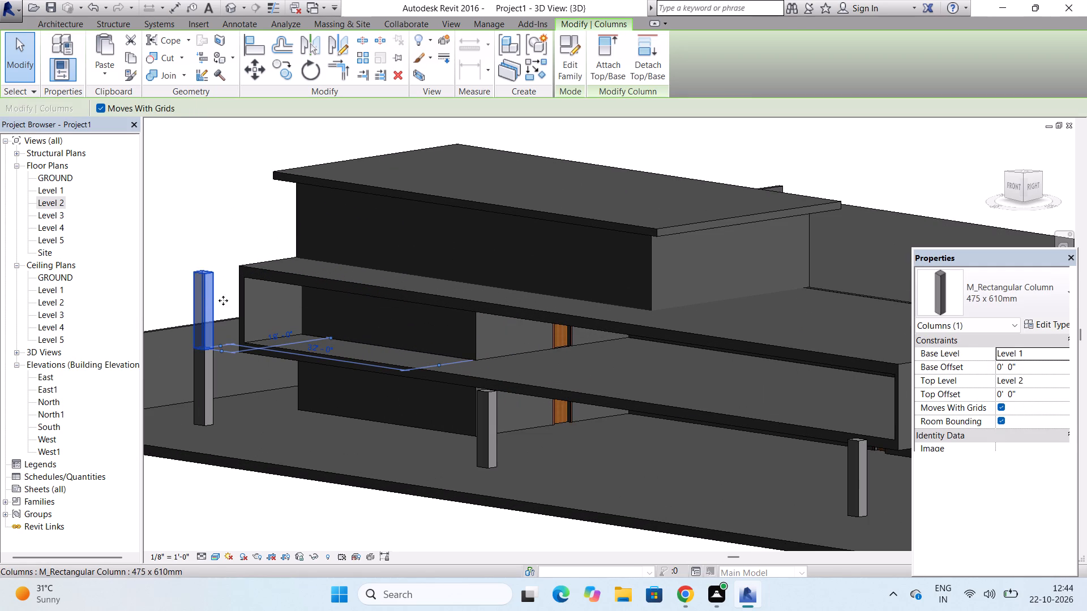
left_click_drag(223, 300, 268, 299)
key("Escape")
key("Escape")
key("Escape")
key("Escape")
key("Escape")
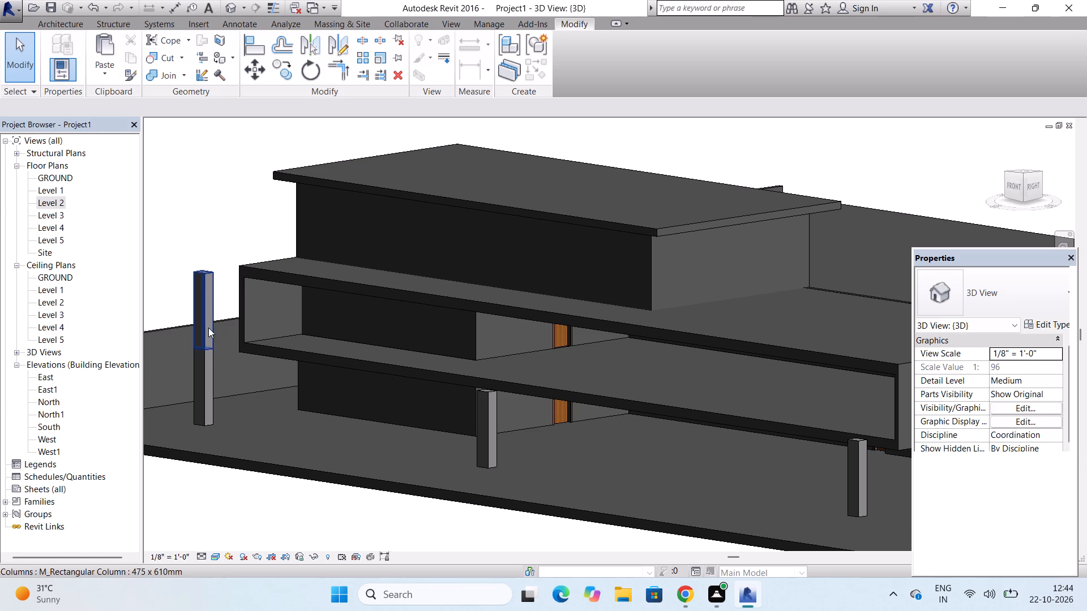
Delete the four rectangular columns along the front: the stacked upper and lower pair and the two other ground-level ones.
left_click(208, 328)
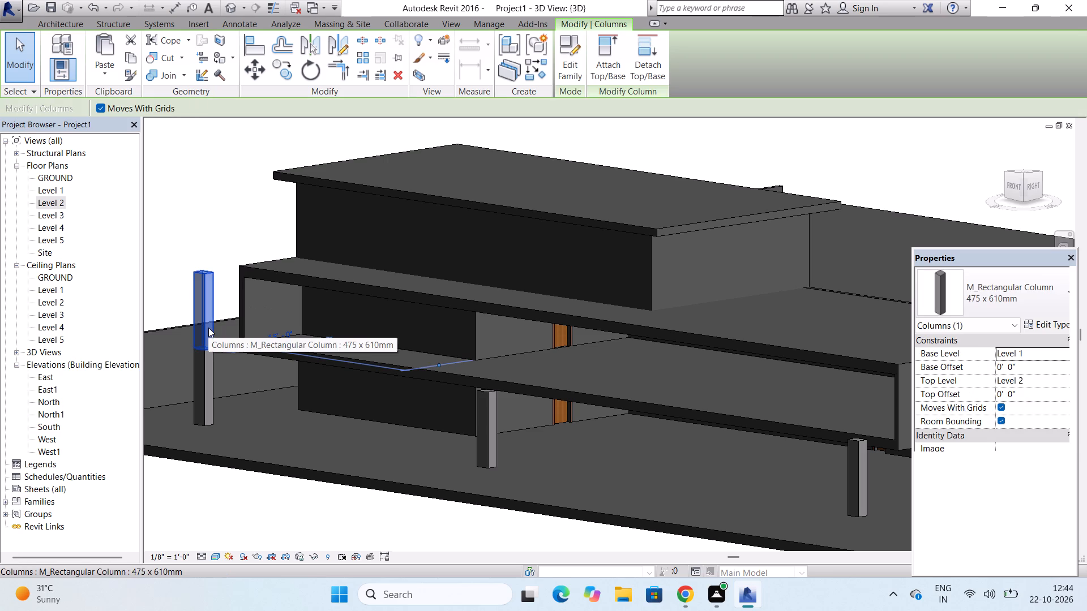
key("Delete")
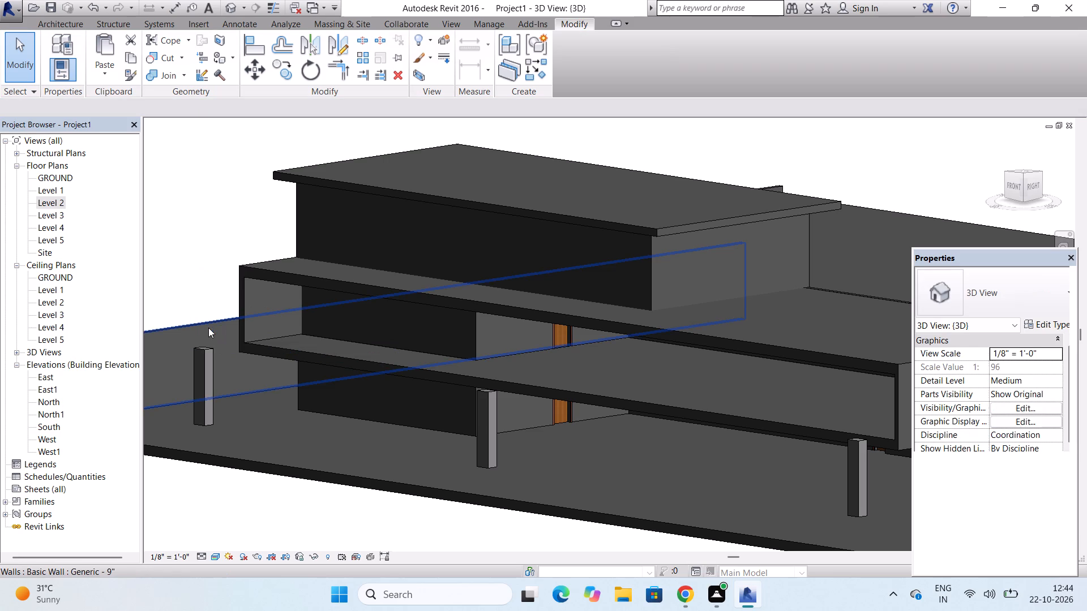
left_click(206, 367)
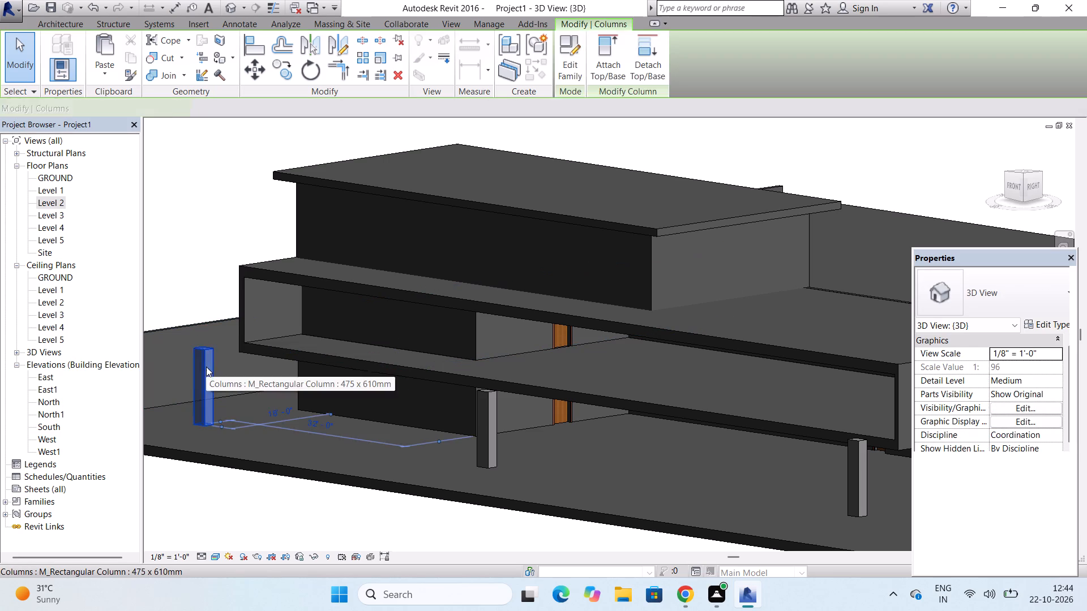
key("Delete")
left_click(491, 409)
key("Delete")
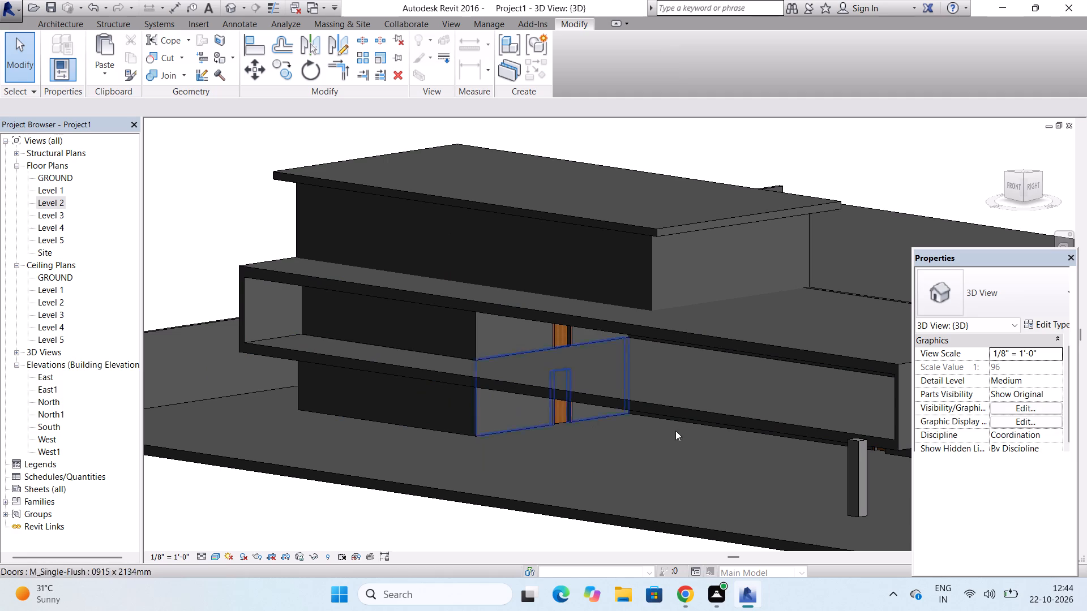
left_click(861, 469)
key("Delete")
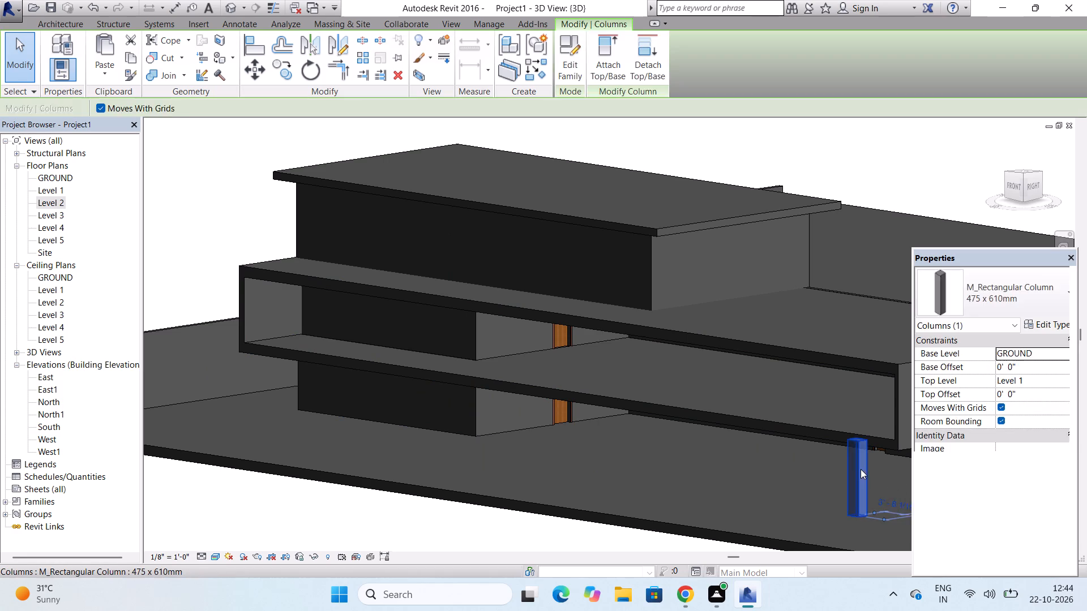
On the GROUND plan, place three 475 x 610mm columns 8' 6" beyond the front room: two aligned with the building's outer side walls, one 63' 0" from the far column.
double_click(55, 175)
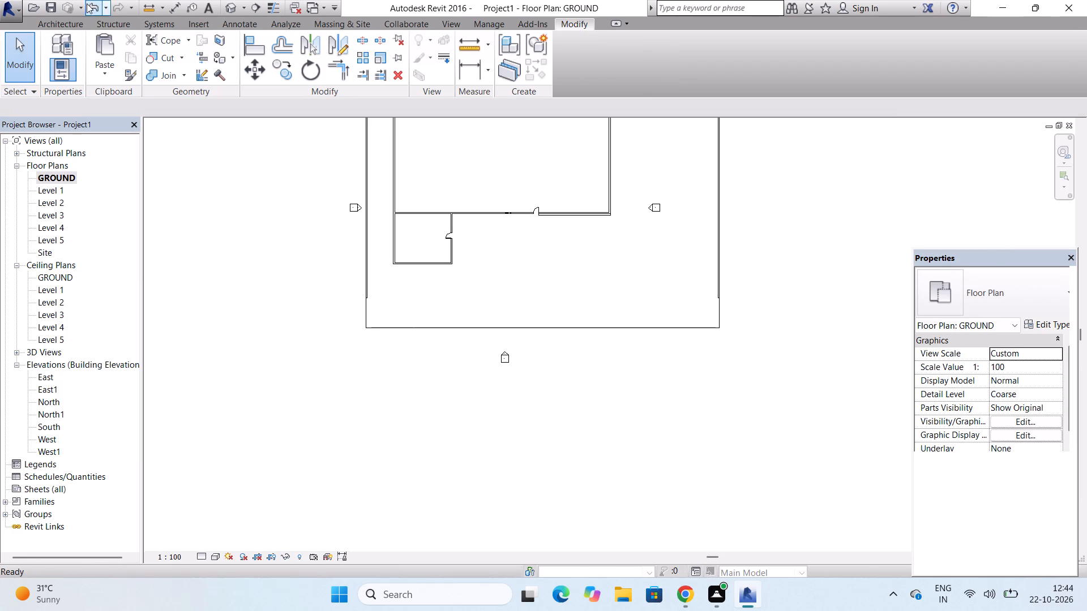
left_click(69, 26)
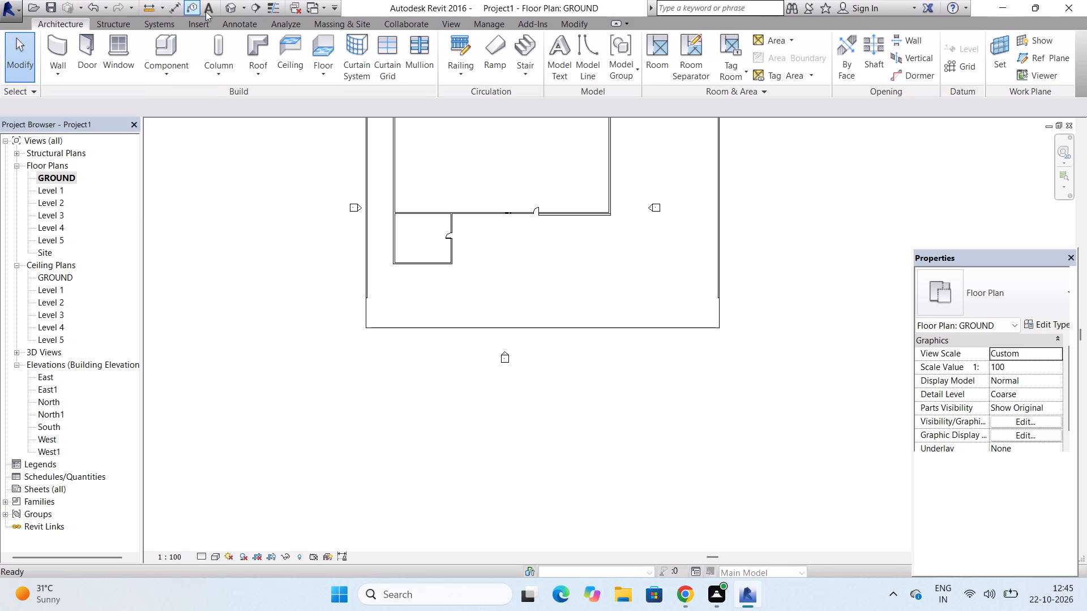
left_click(218, 64)
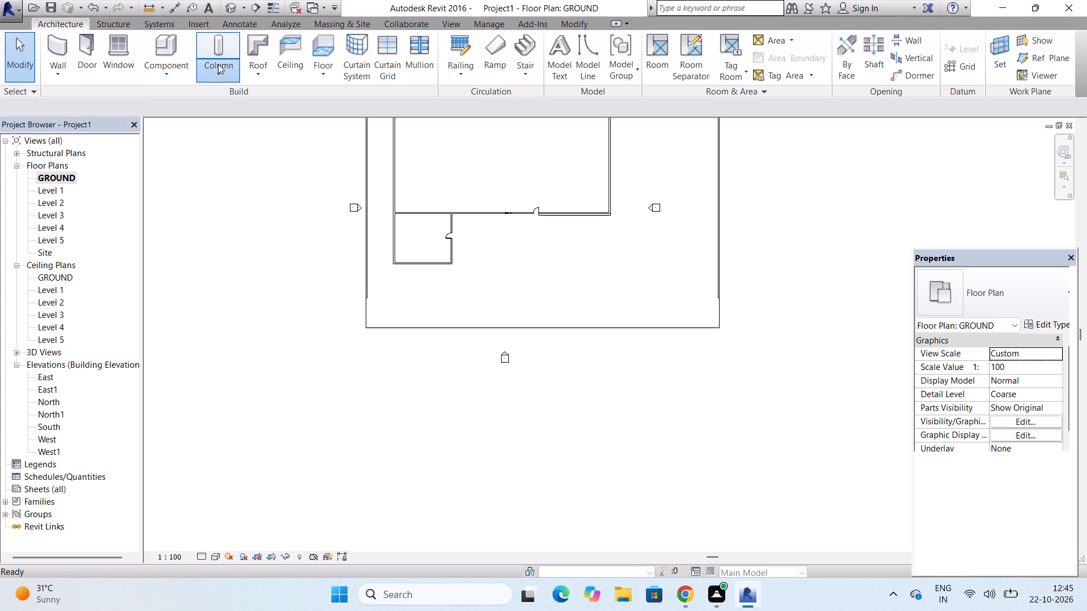
left_click(219, 121)
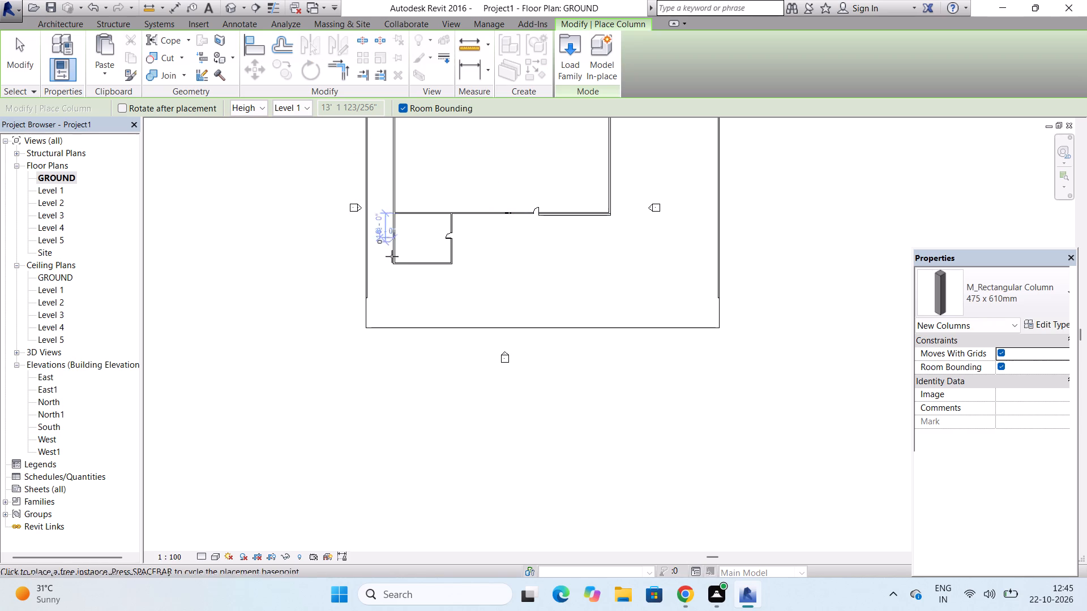
scroll(424, 277, "up", 5)
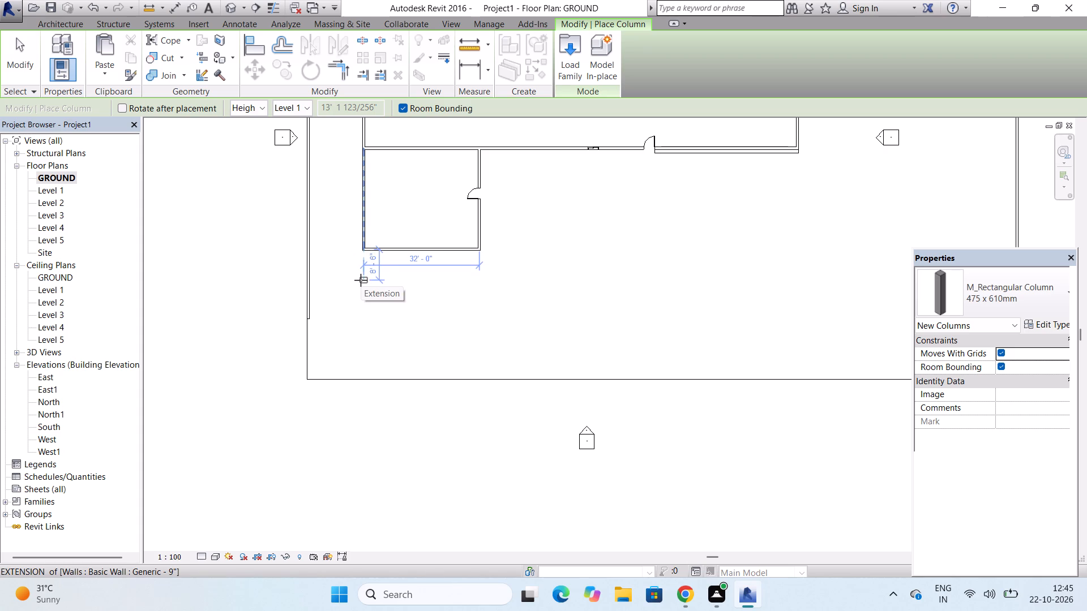
left_click(361, 280)
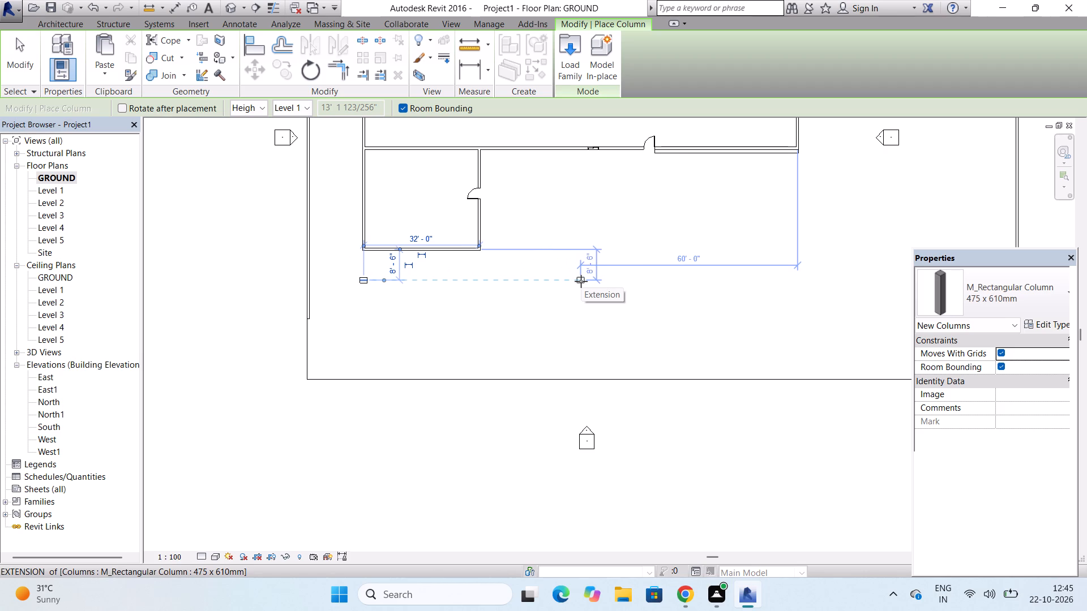
left_click(569, 281)
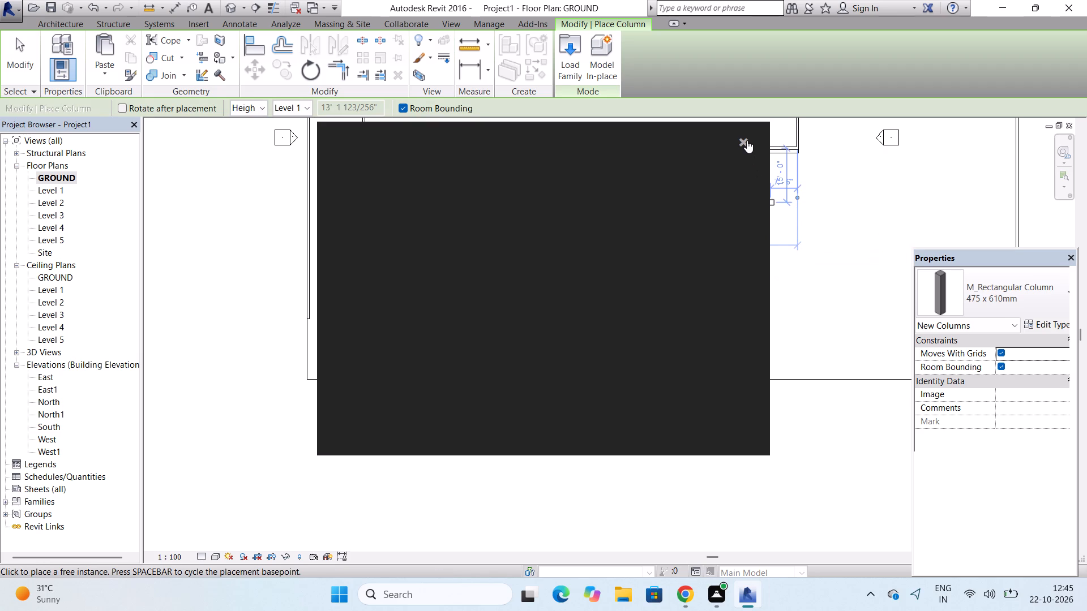
left_click(747, 140)
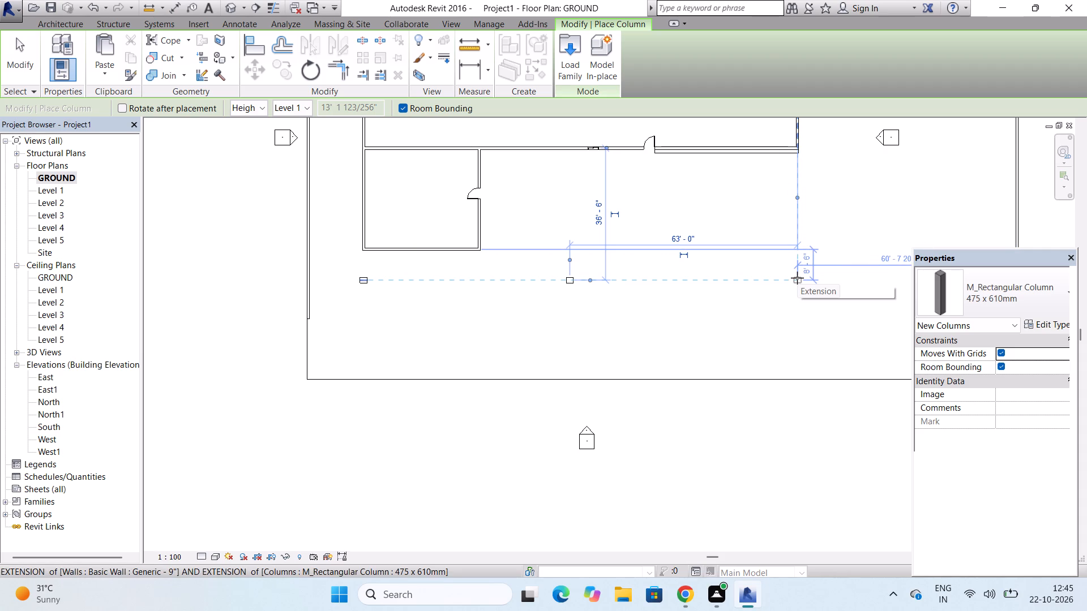
left_click(797, 278)
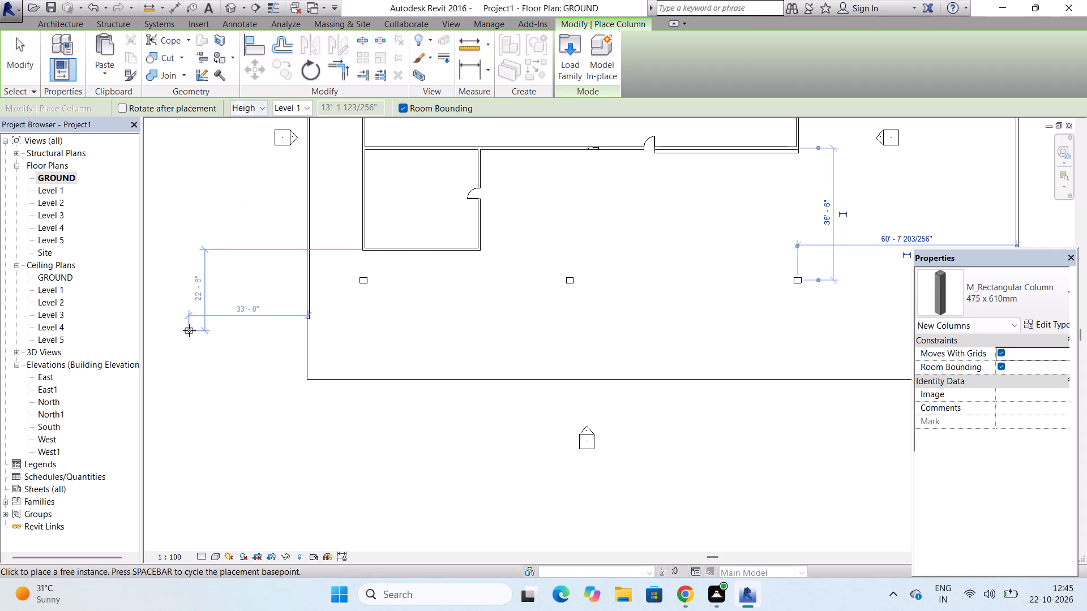
key("Escape")
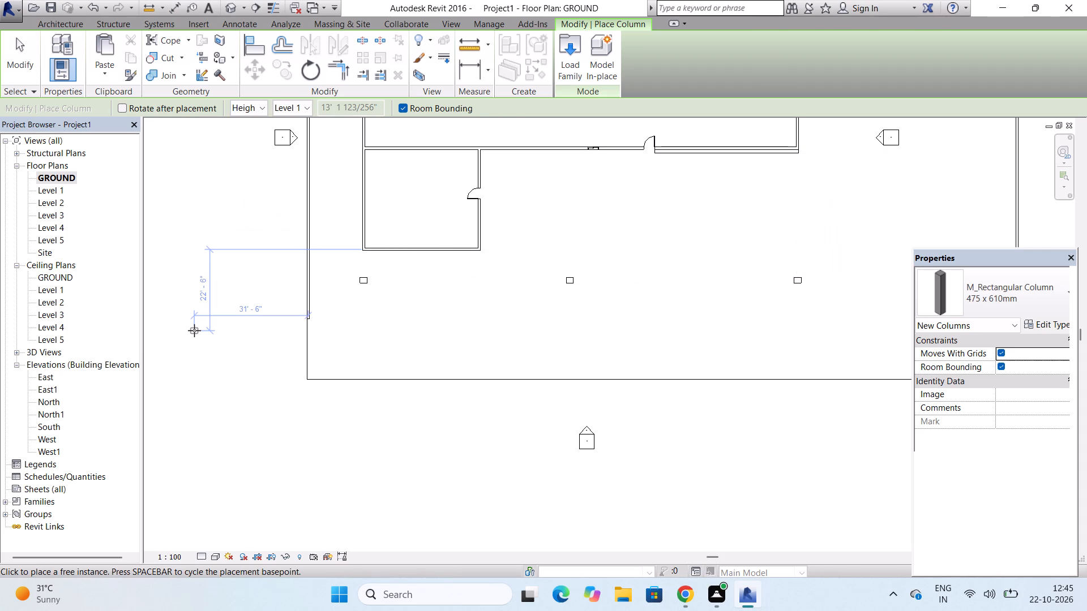
key("Escape")
key("Escape")
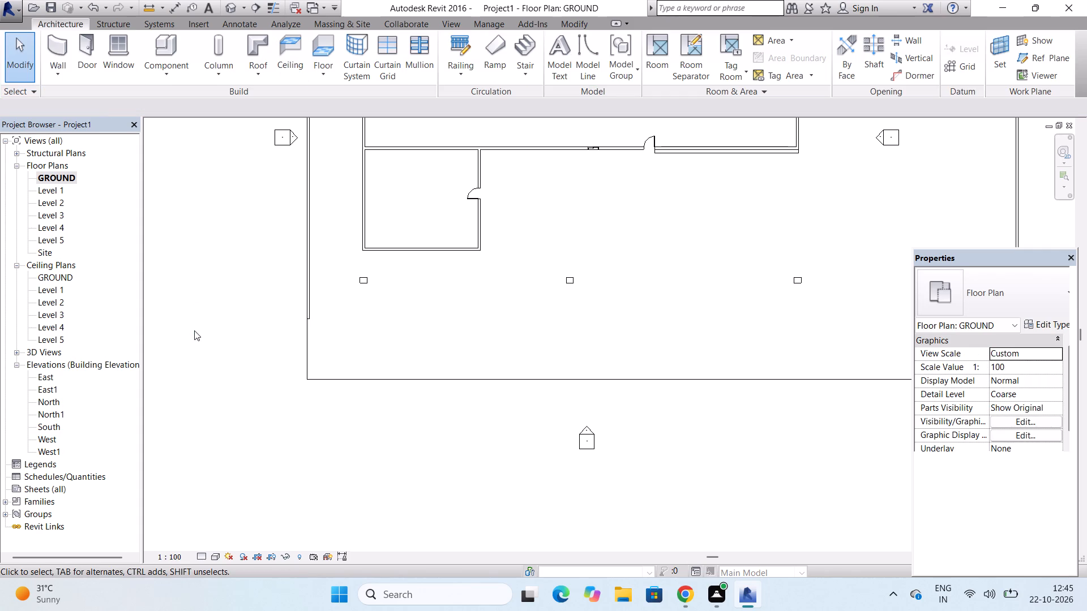
Examine the three new columns in 3D and on the GROUND plan, checking their positions against the frame extrusion and the front room.
left_click(231, 0)
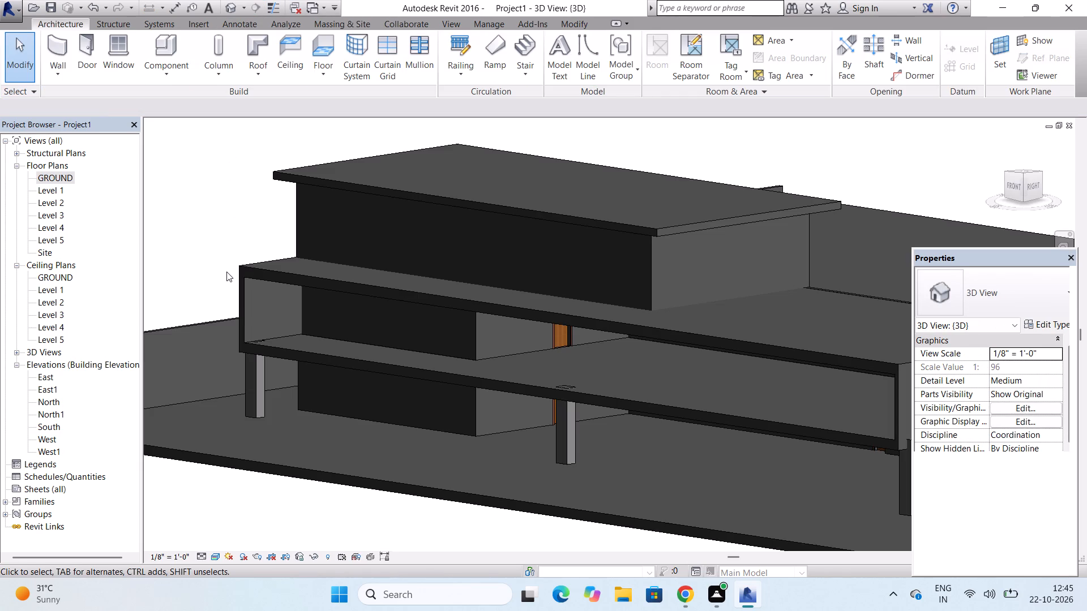
scroll(226, 272, "down", 2)
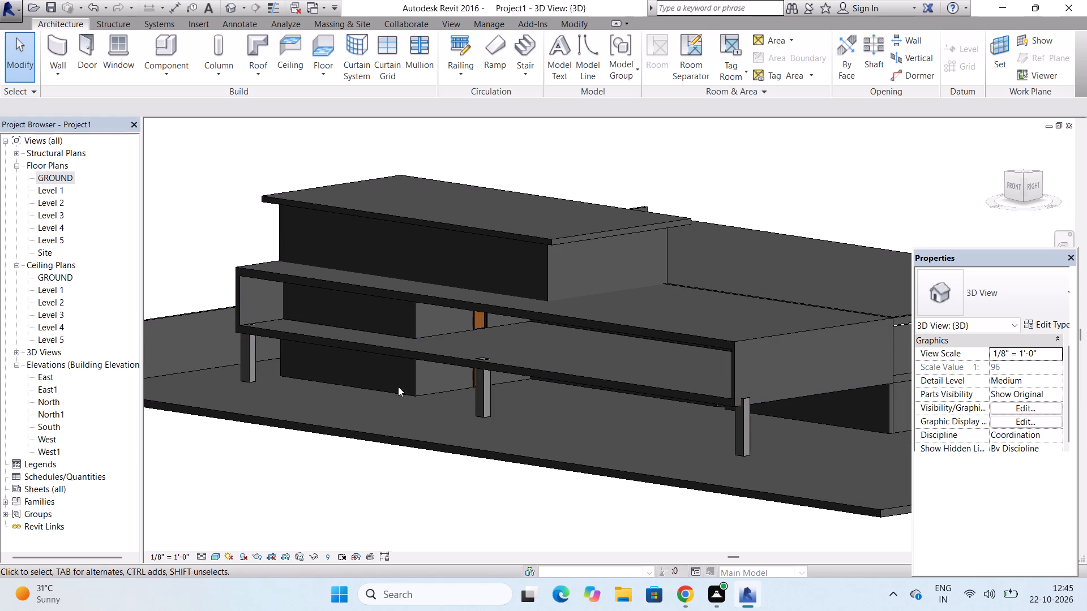
scroll(737, 427, "up", 4)
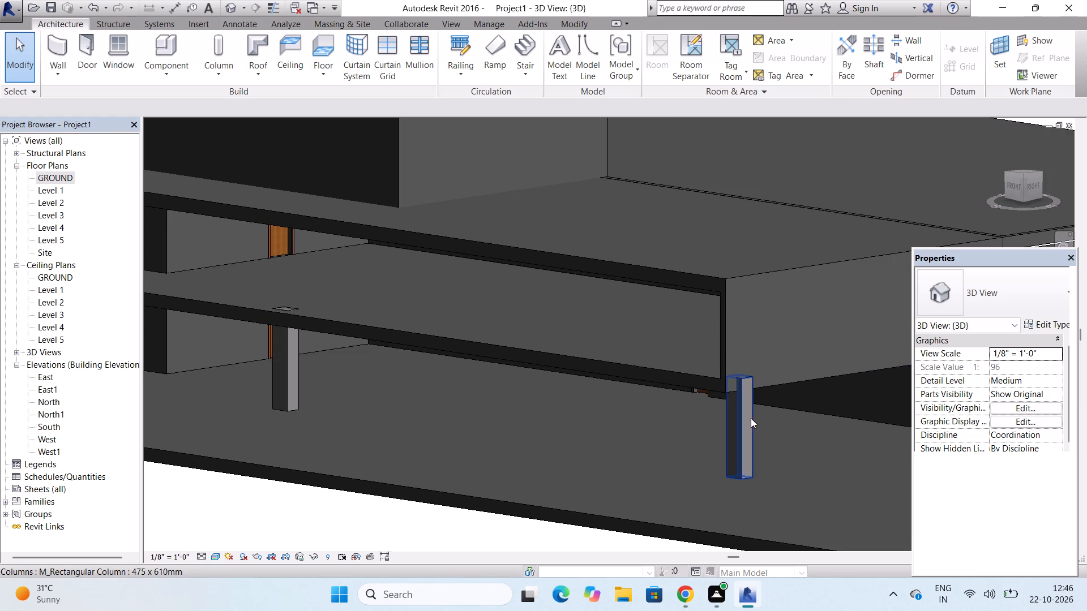
left_click(734, 411)
left_click(747, 410)
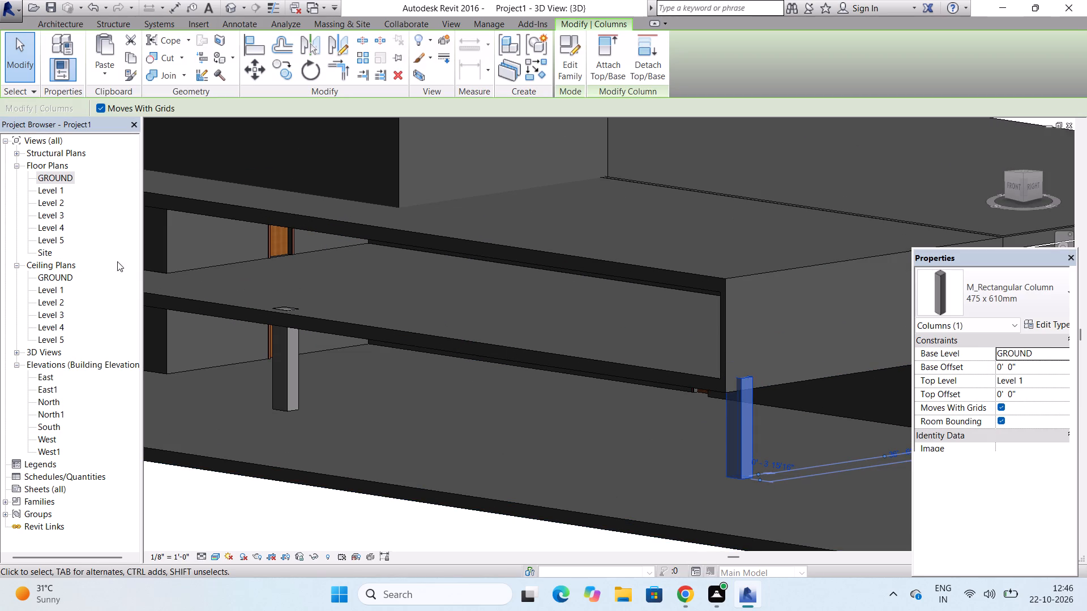
double_click(64, 177)
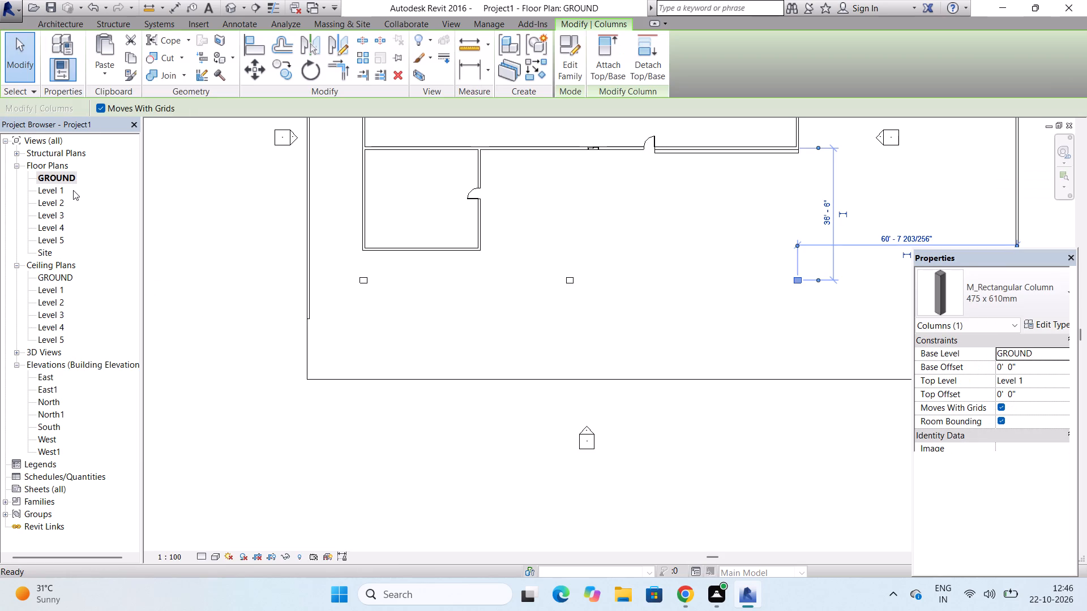
key("Escape")
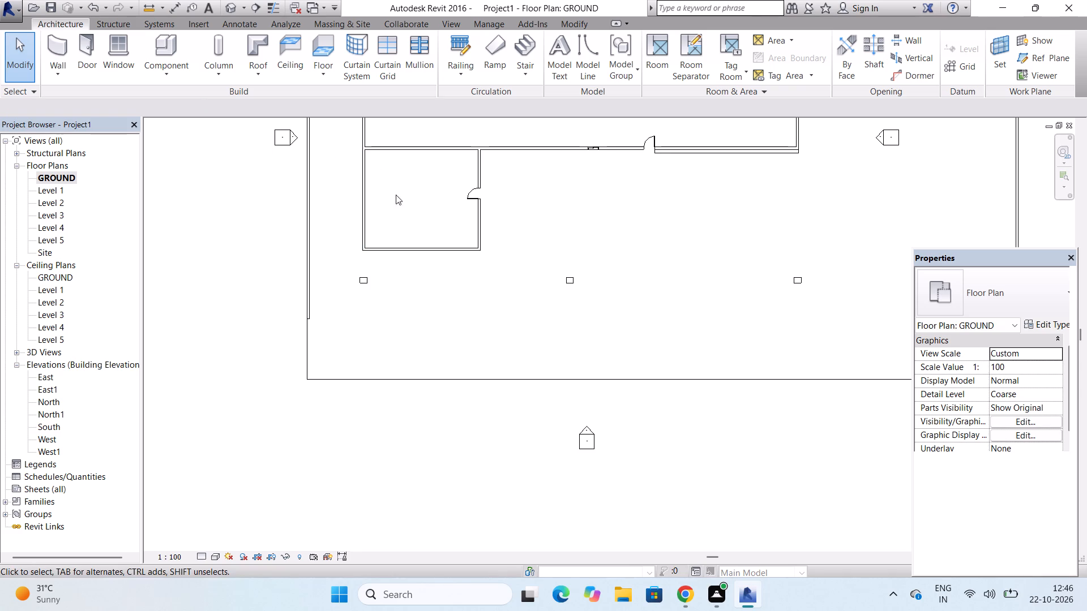
left_click(566, 278)
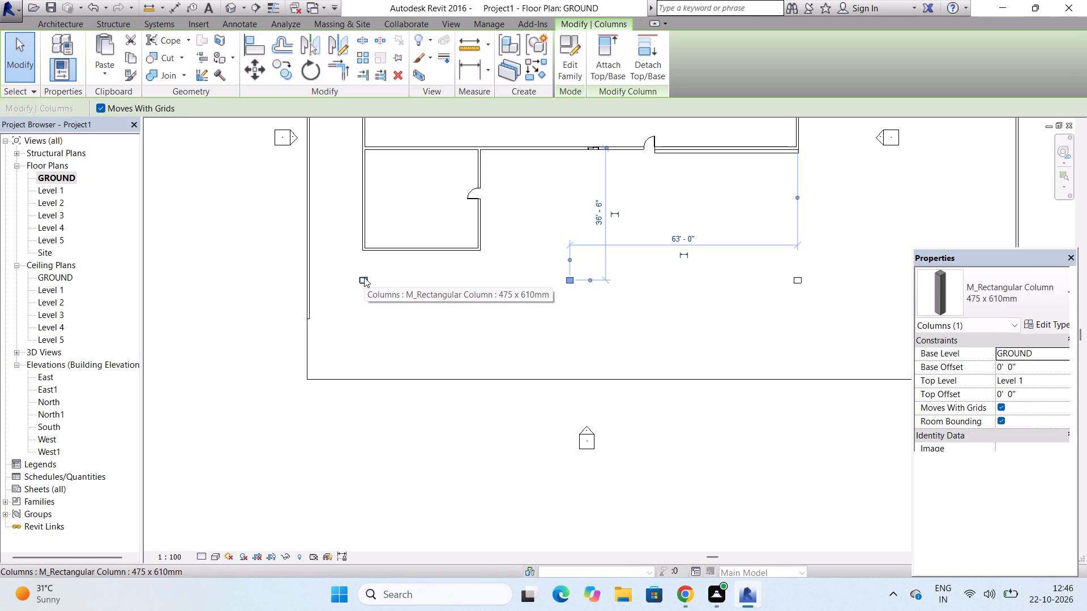
left_click(364, 277)
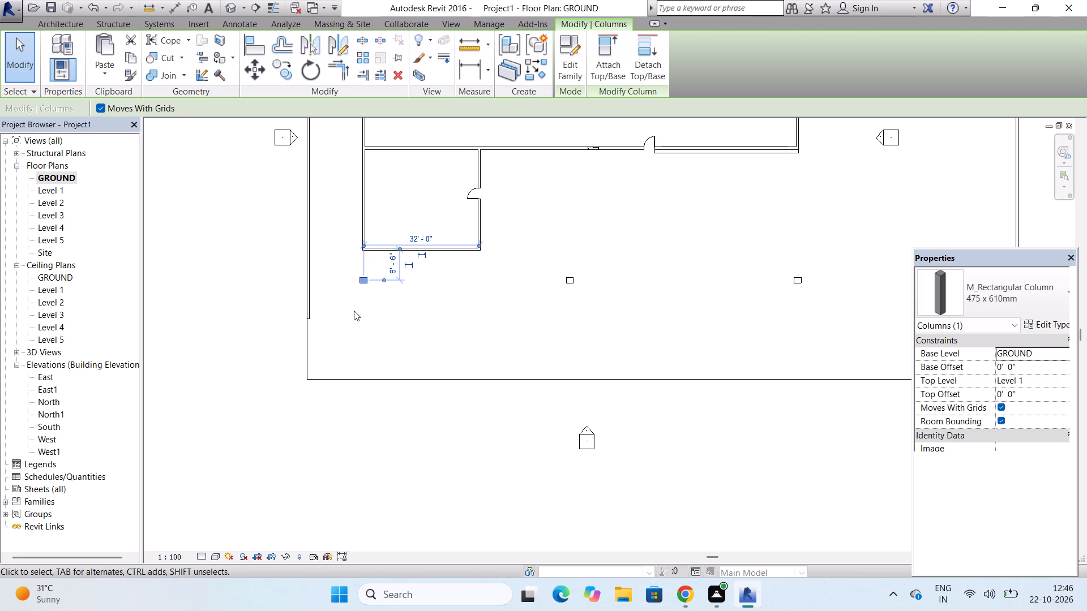
key("Escape")
key("Escape")
key("Escape")
key("Escape")
key("Escape")
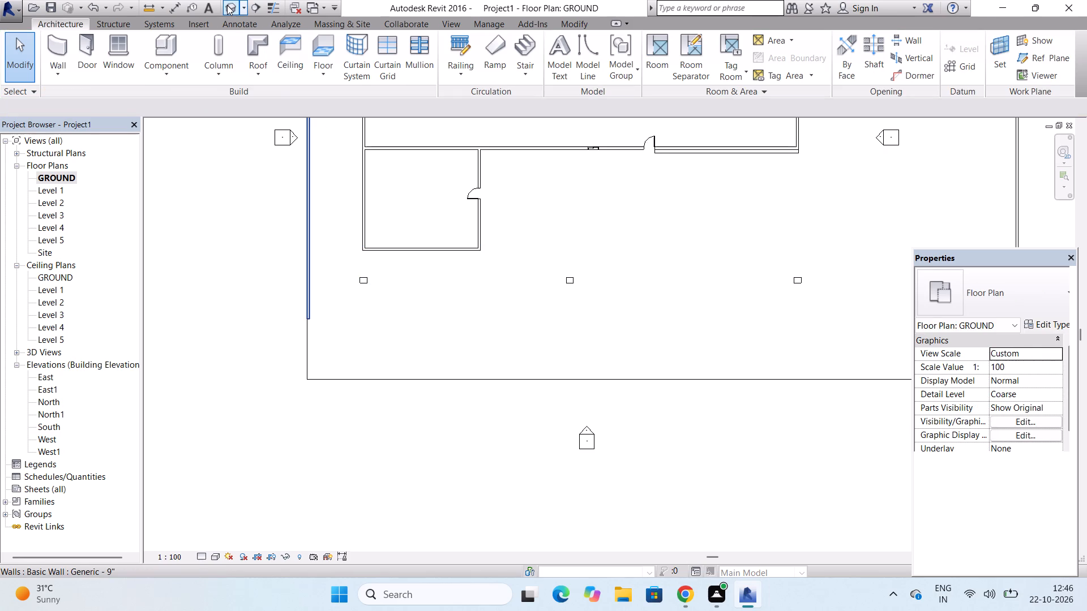
In the 3D view, open the in-place frame around the front storey and edit its extrusion sketch.
left_click(227, 5)
scroll(450, 208, "down", 4)
scroll(577, 273, "down", 2)
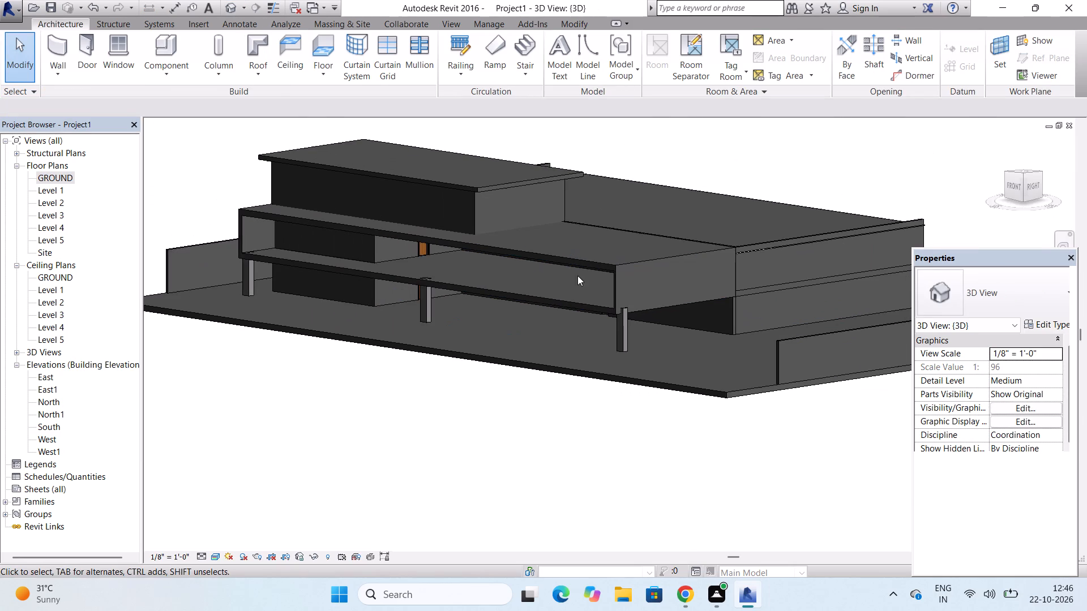
scroll(226, 231, "up", 6)
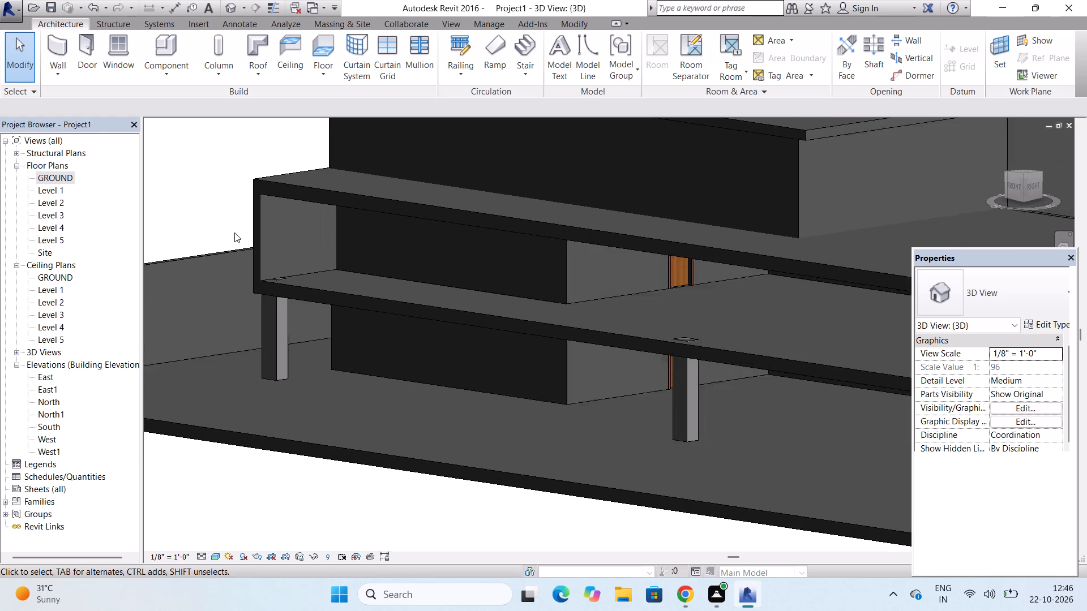
scroll(234, 233, "up", 1)
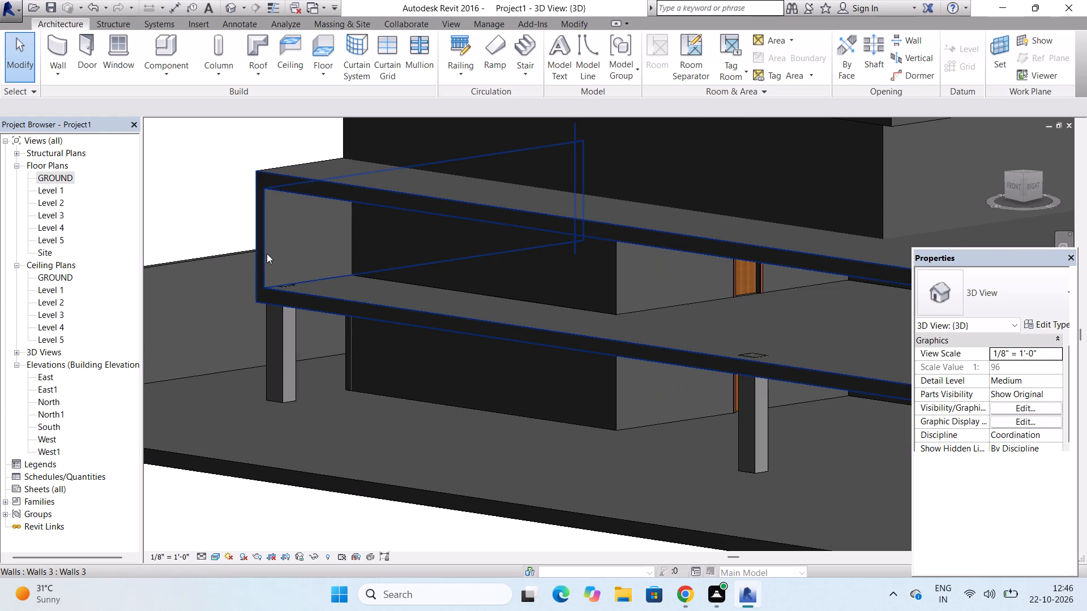
left_click(264, 253)
double_click(264, 253)
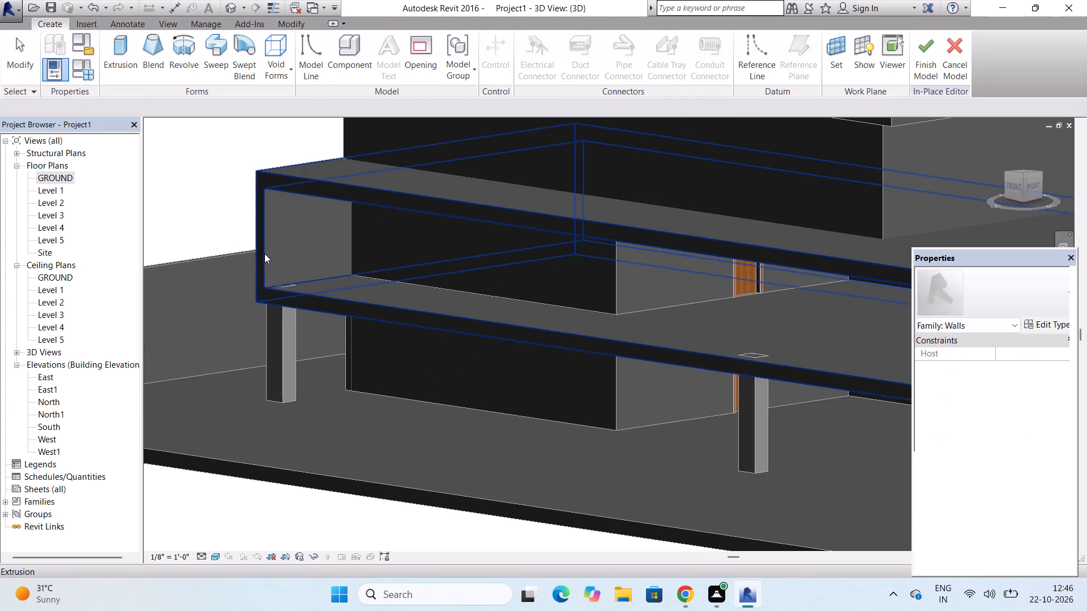
triple_click(264, 253)
scroll(264, 253, "down", 3)
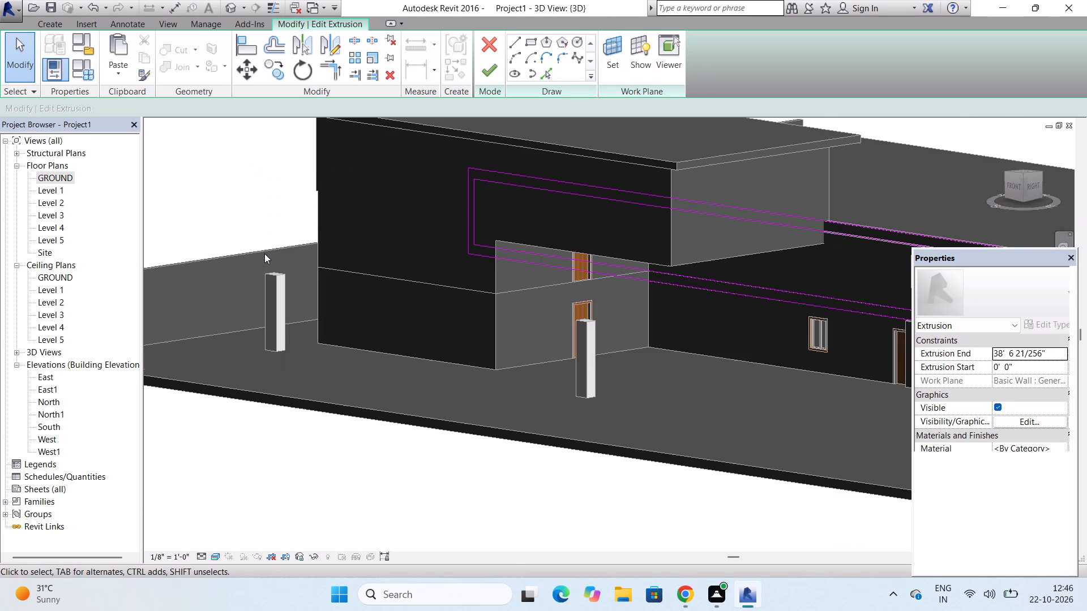
scroll(474, 203, "up", 3)
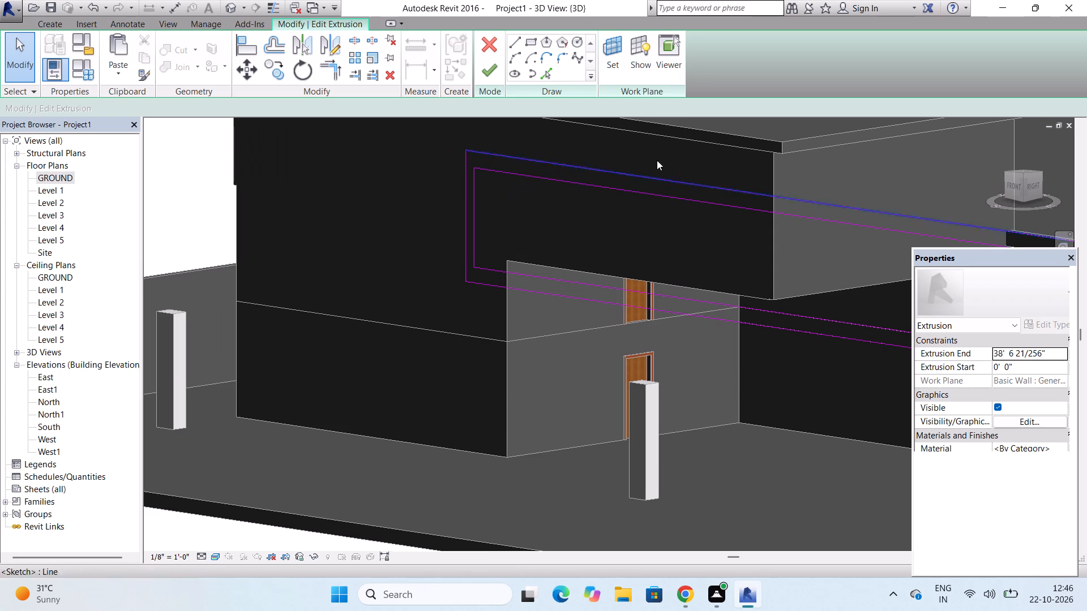
Extend the profile's inner vertical end line up to the outer top line, making it 10' 0" long.
left_click(471, 191)
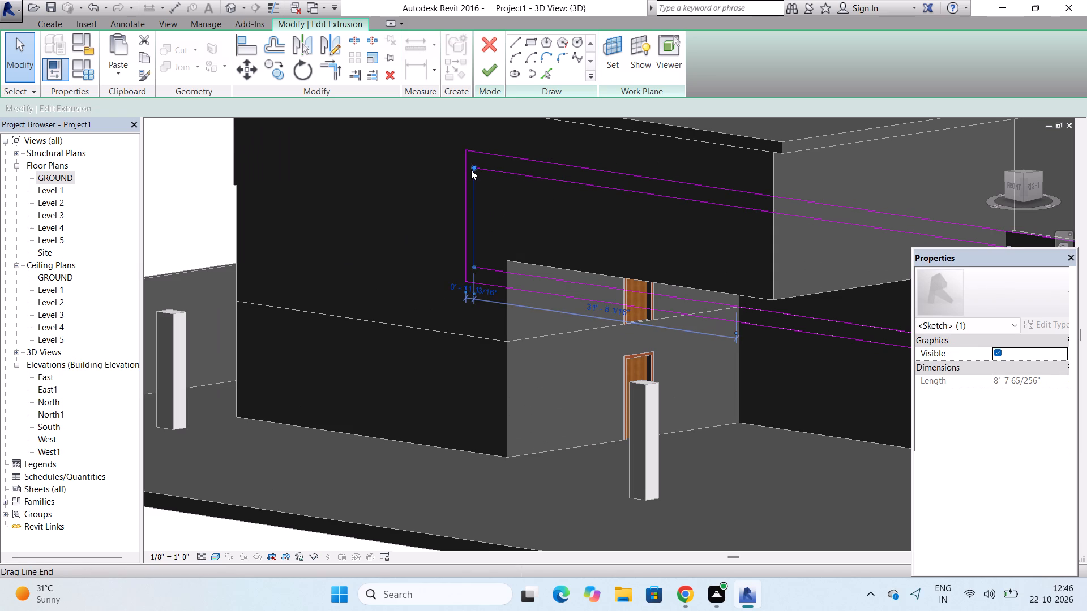
scroll(471, 170, "up", 4)
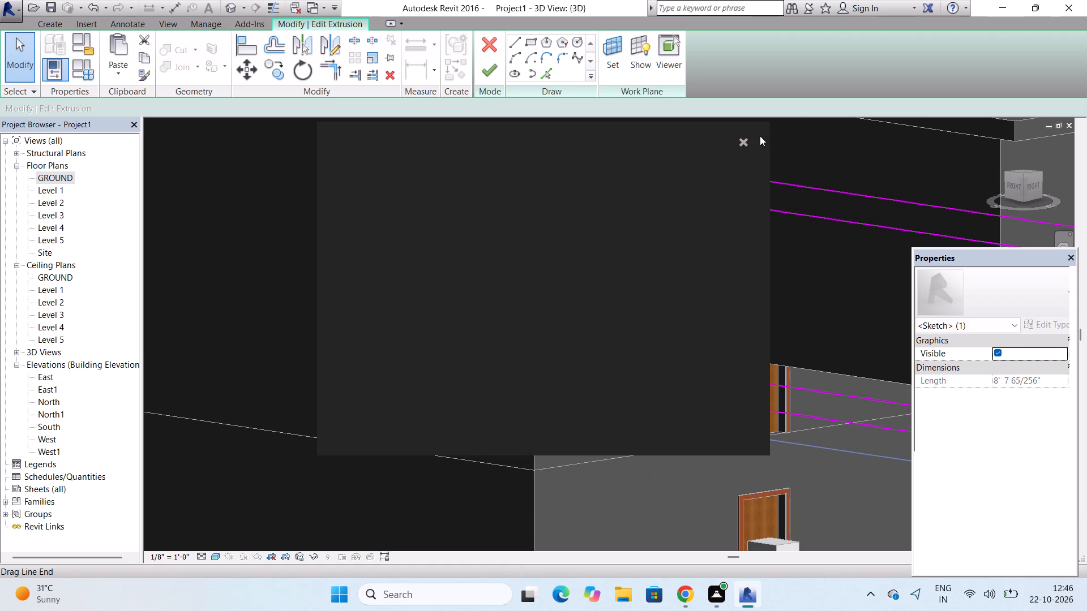
left_click(739, 141)
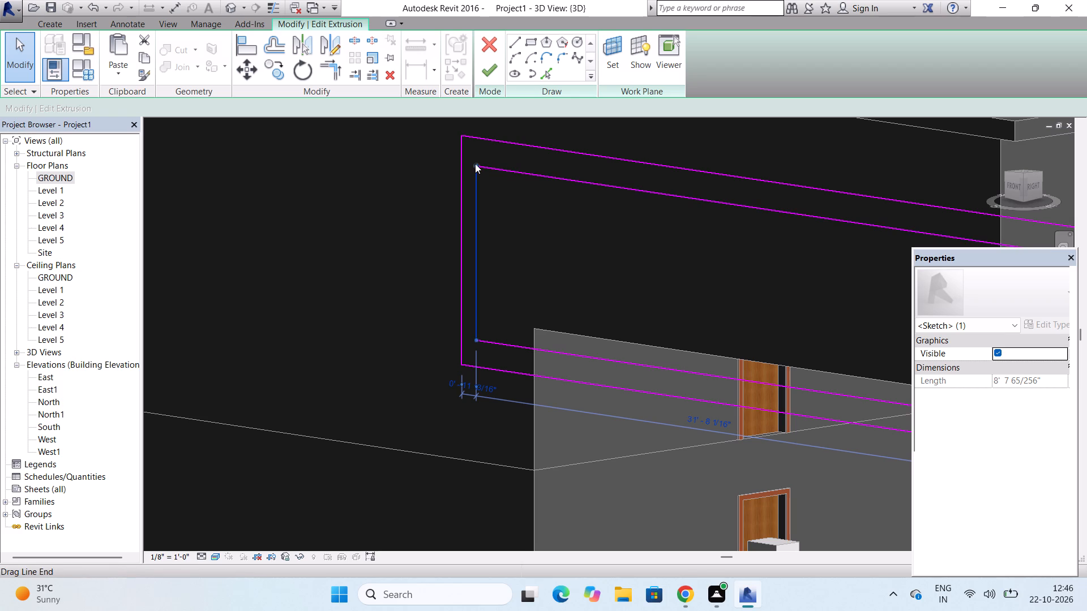
left_click_drag(475, 163, 483, 147)
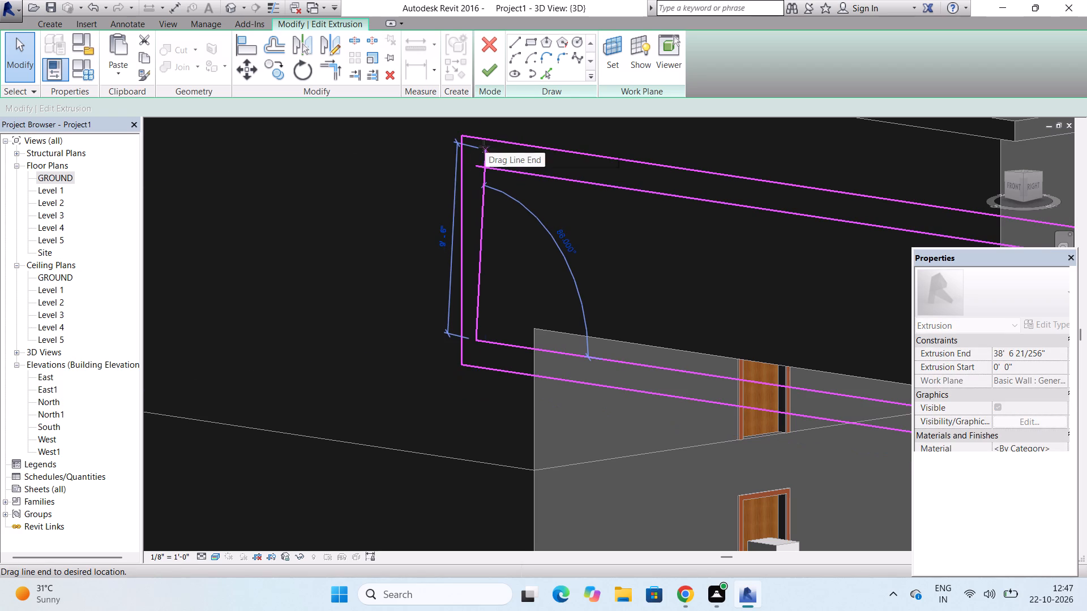
left_click_drag(483, 147, 480, 143)
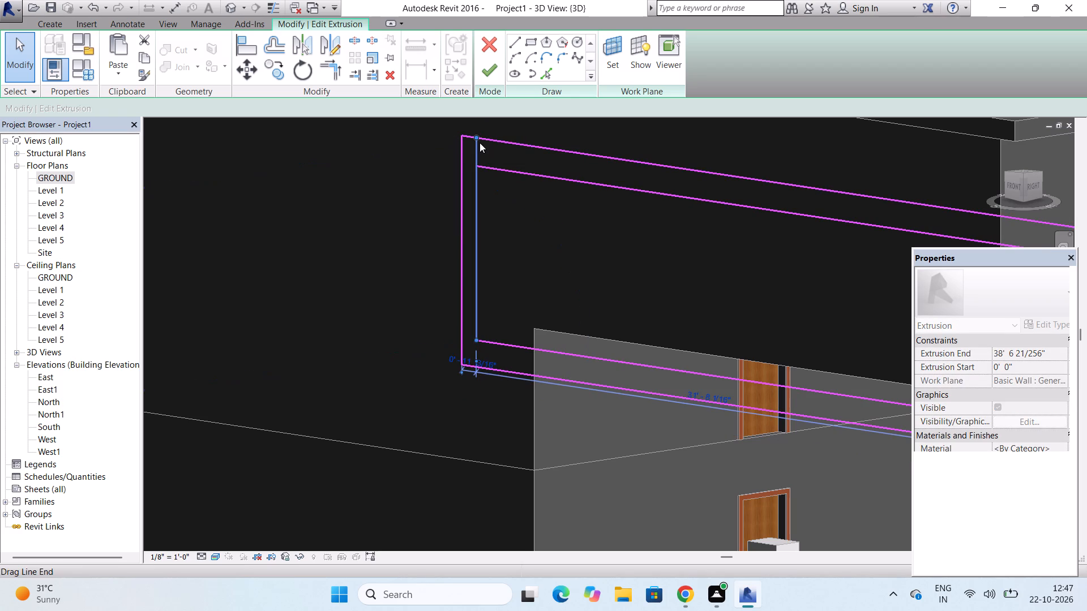
left_click(480, 143)
key("Escape")
key("Escape")
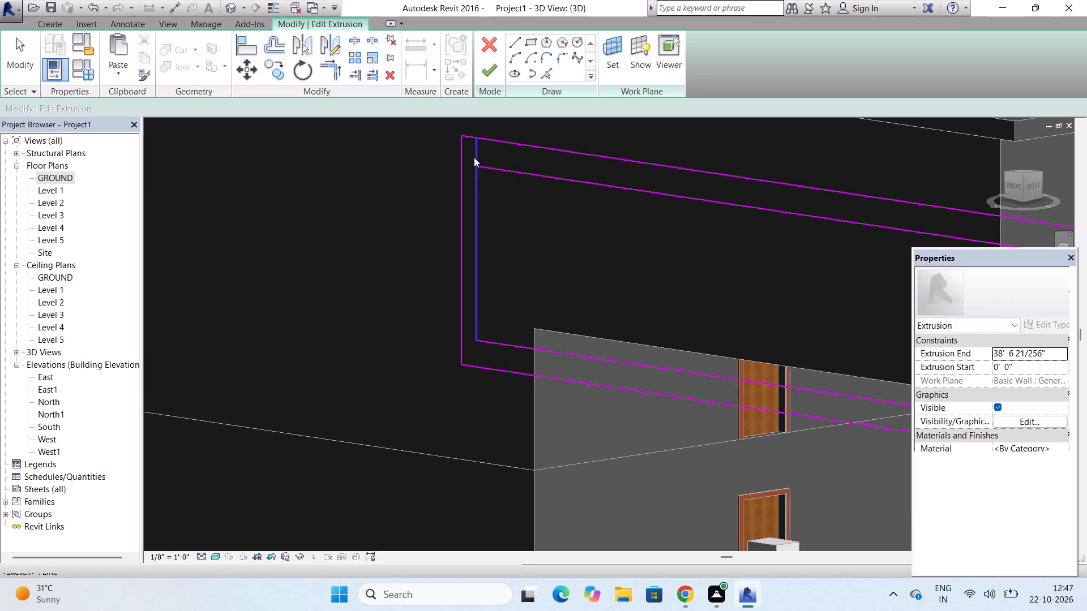
key("Escape")
key("Escape")
key("Escape")
Extend the same inner end line down to the outer bottom line, for a length of about 11' 4".
left_click(481, 284)
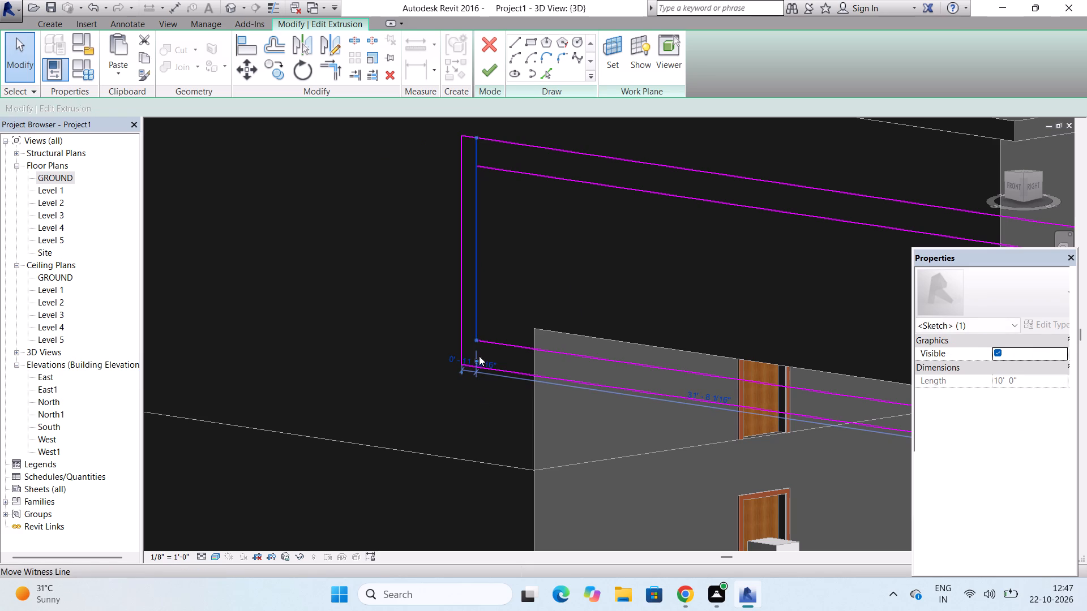
left_click(474, 337)
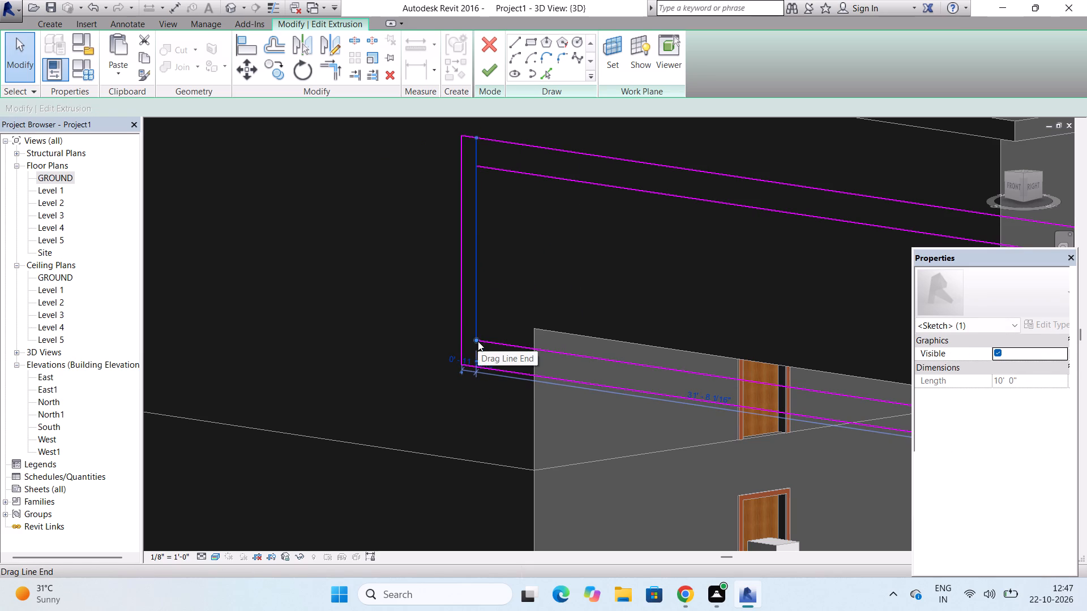
left_click_drag(475, 339, 477, 367)
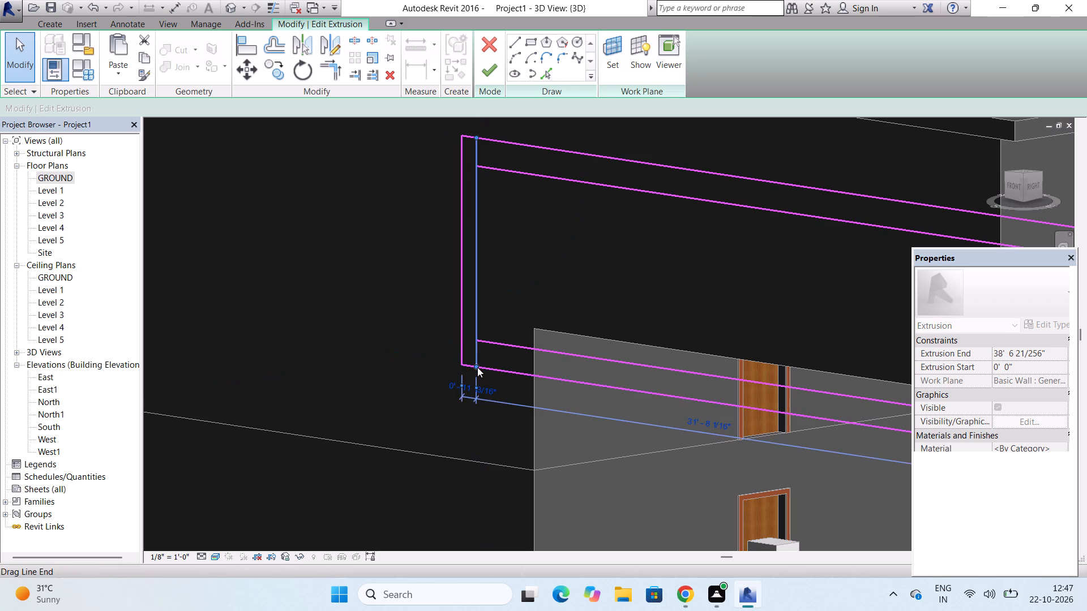
key("Escape")
key("Escape")
key("Escape")
key("Escape")
key("Escape")
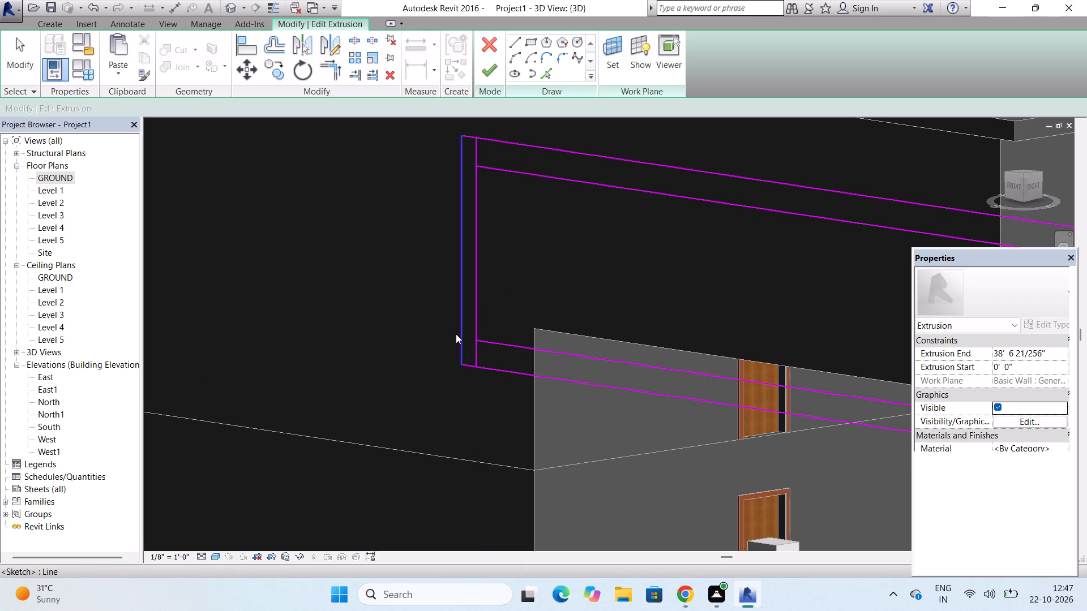
Delete the outer vertical end line of the frame profile beside the extended inner line.
left_click(460, 326)
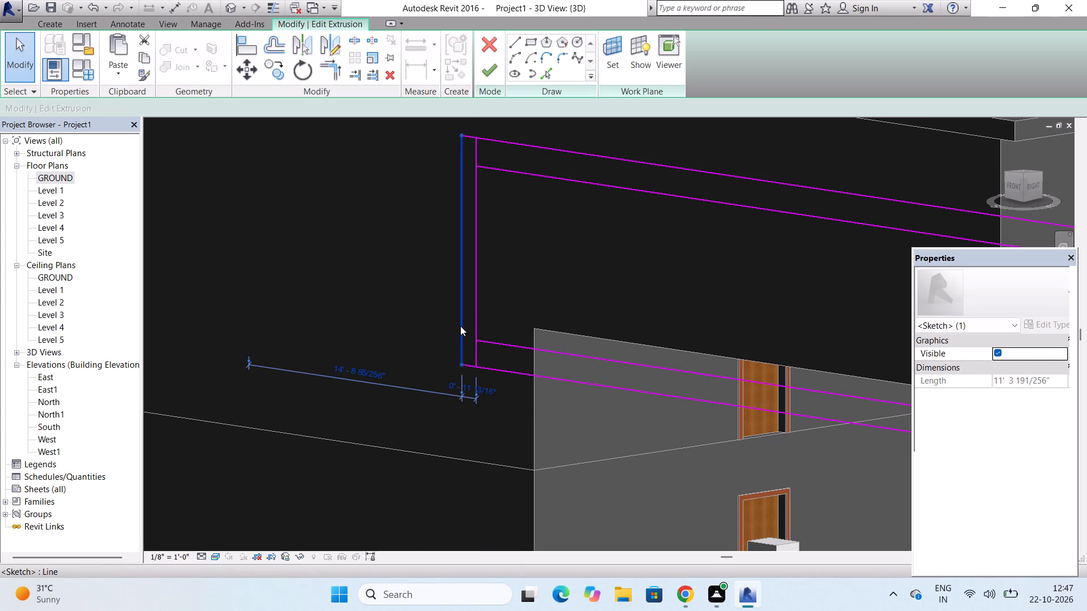
key("Delete")
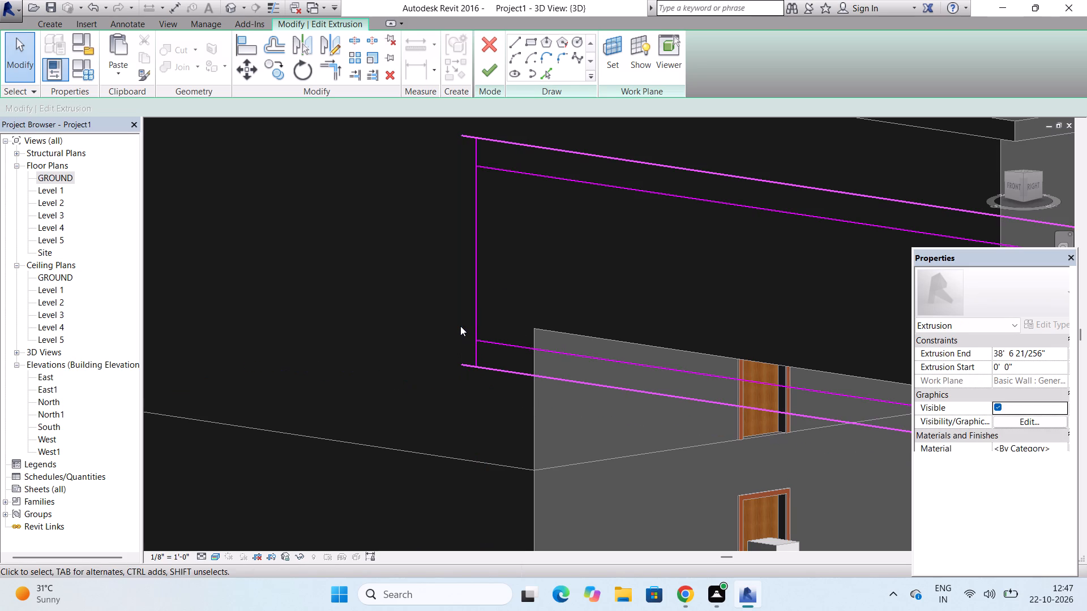
Shorten the profile's outer bottom and top lines to 120' 0" so both end at the remaining vertical end line.
scroll(464, 367, "up", 6)
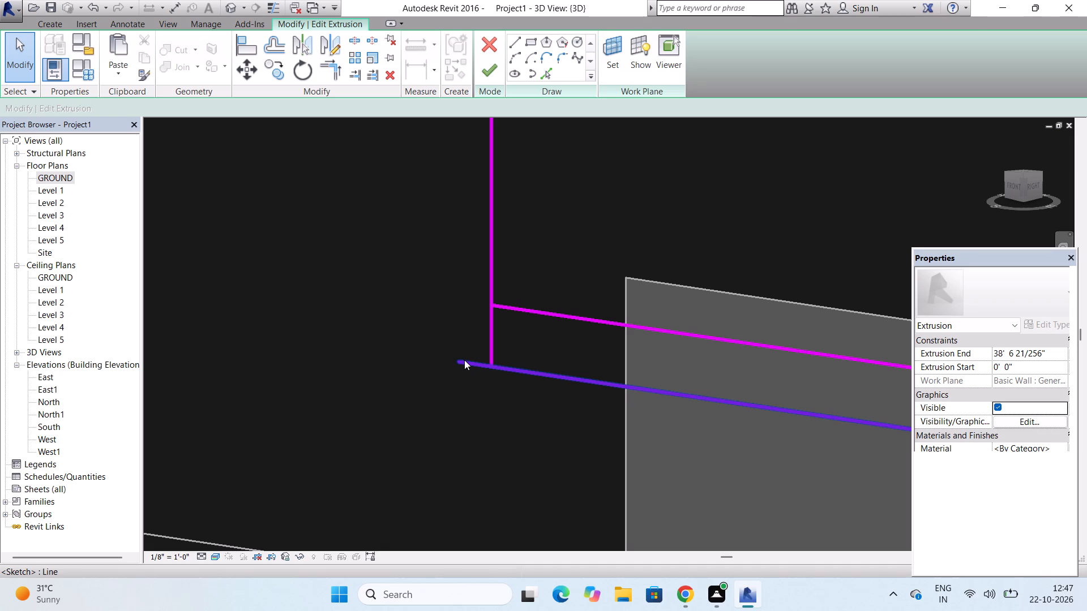
left_click(464, 360)
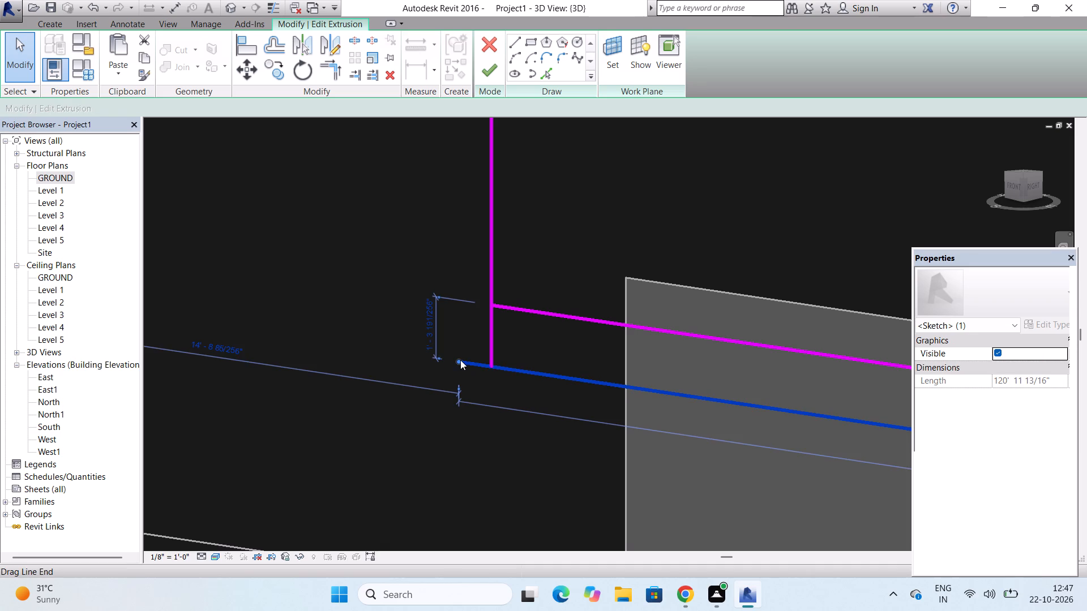
left_click_drag(456, 362, 495, 366)
scroll(495, 379, "down", 9)
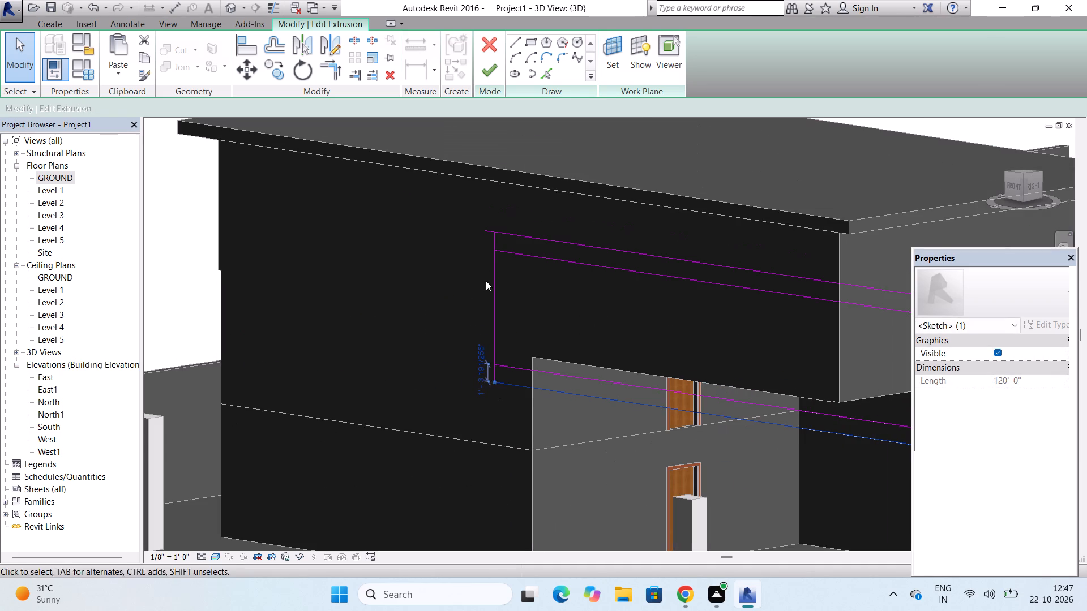
scroll(511, 236, "up", 6)
left_click(507, 230)
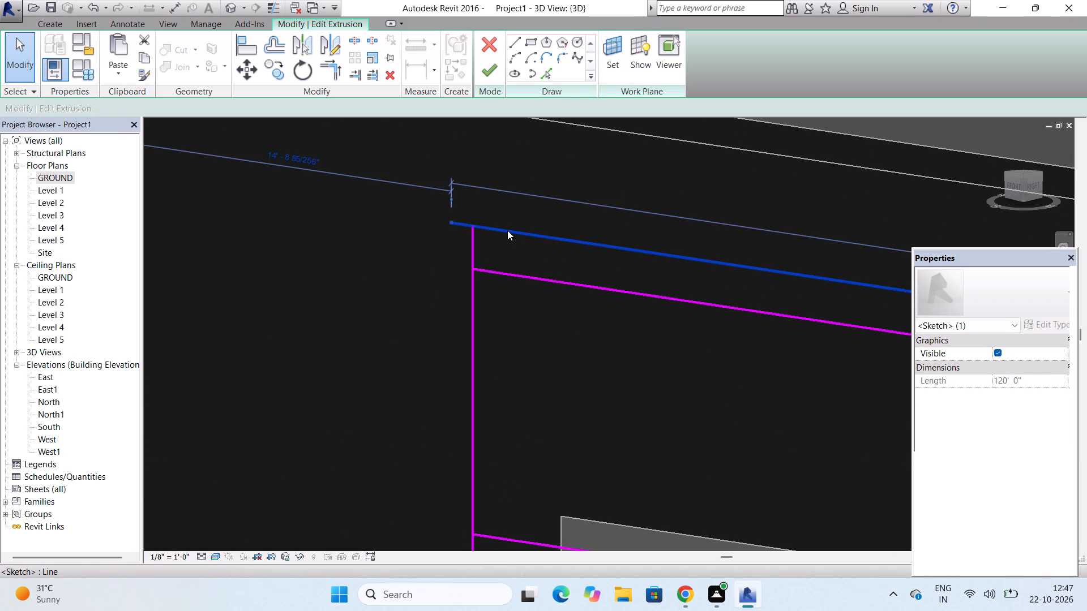
left_click_drag(451, 220, 467, 223)
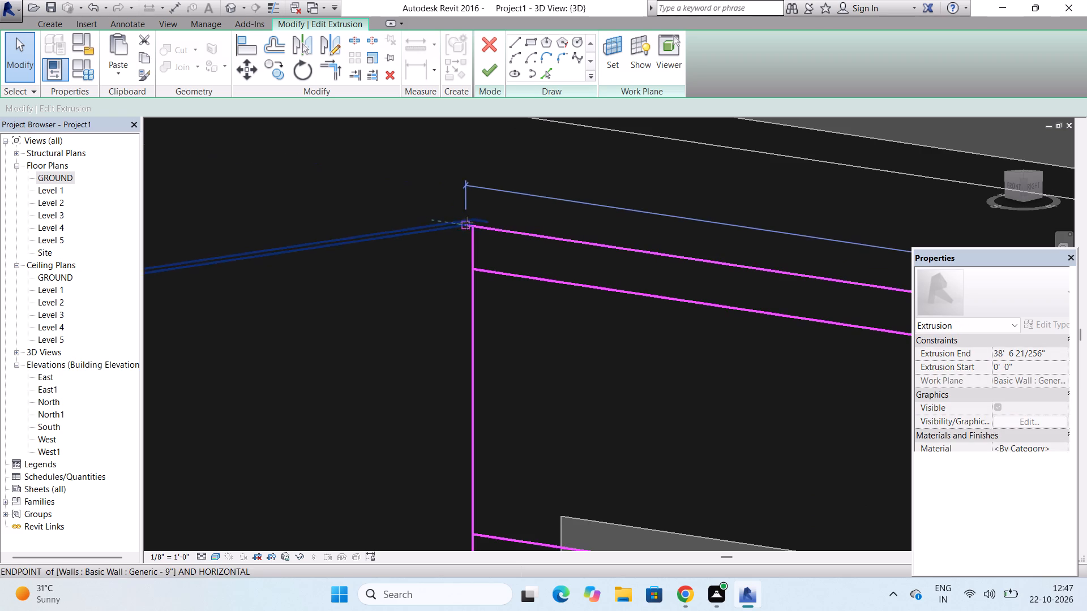
left_click_drag(467, 223, 472, 225)
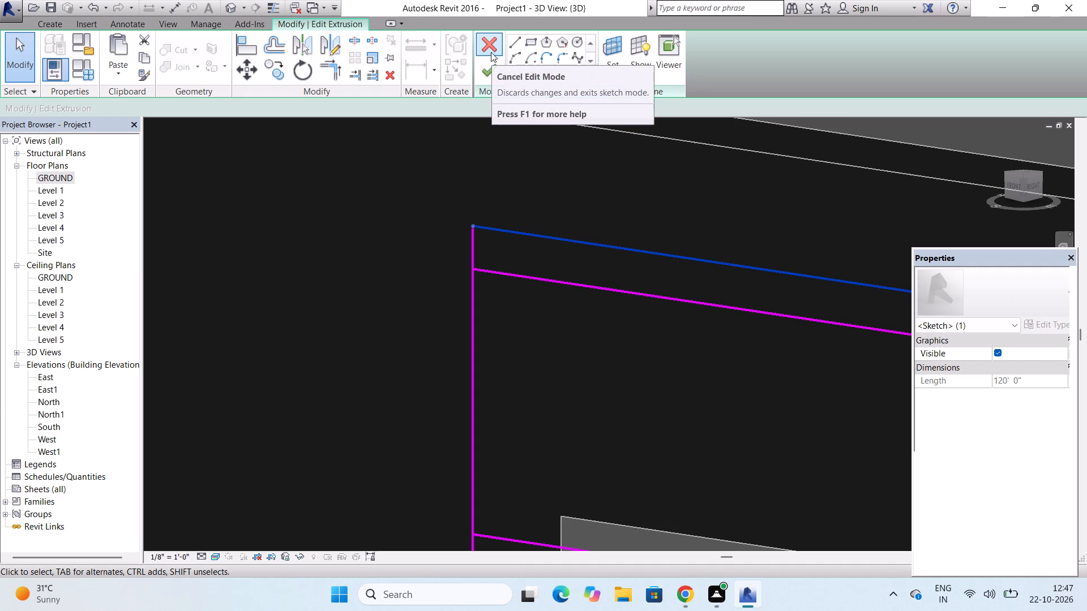
Delete the remaining vertical end line that joins the frame profile's upper and lower lines beside the overhanging front storey.
scroll(499, 203, "down", 6)
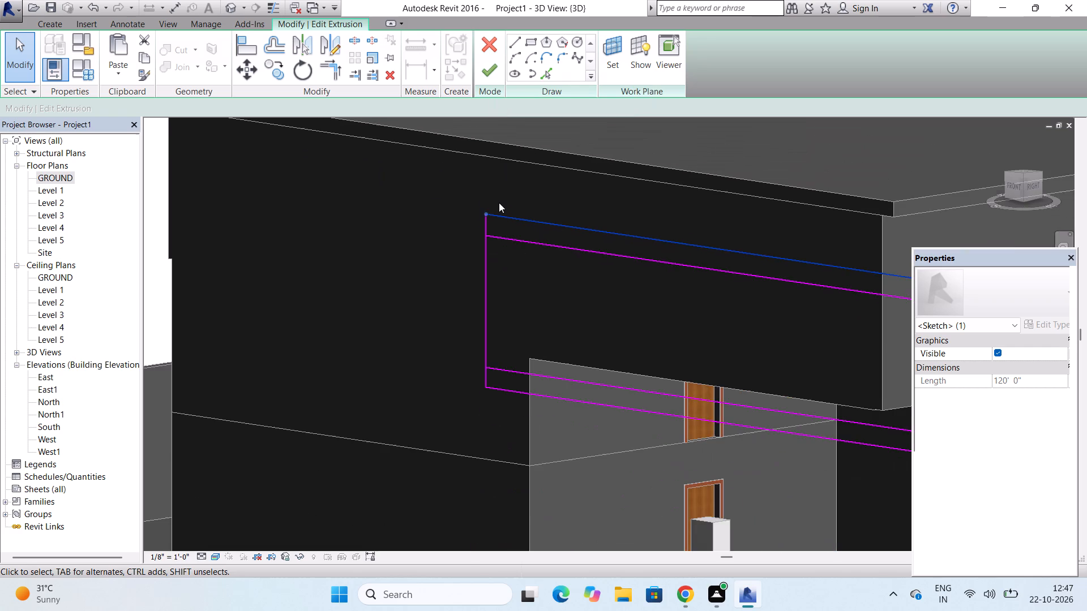
left_click(490, 274)
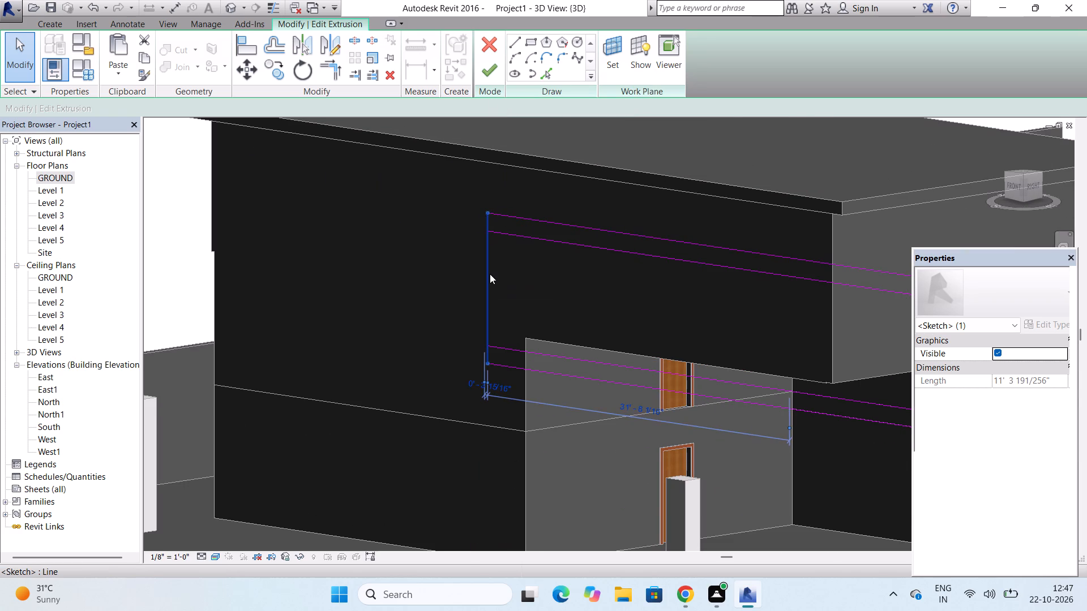
scroll(490, 274, "down", 1)
scroll(489, 274, "up", 4)
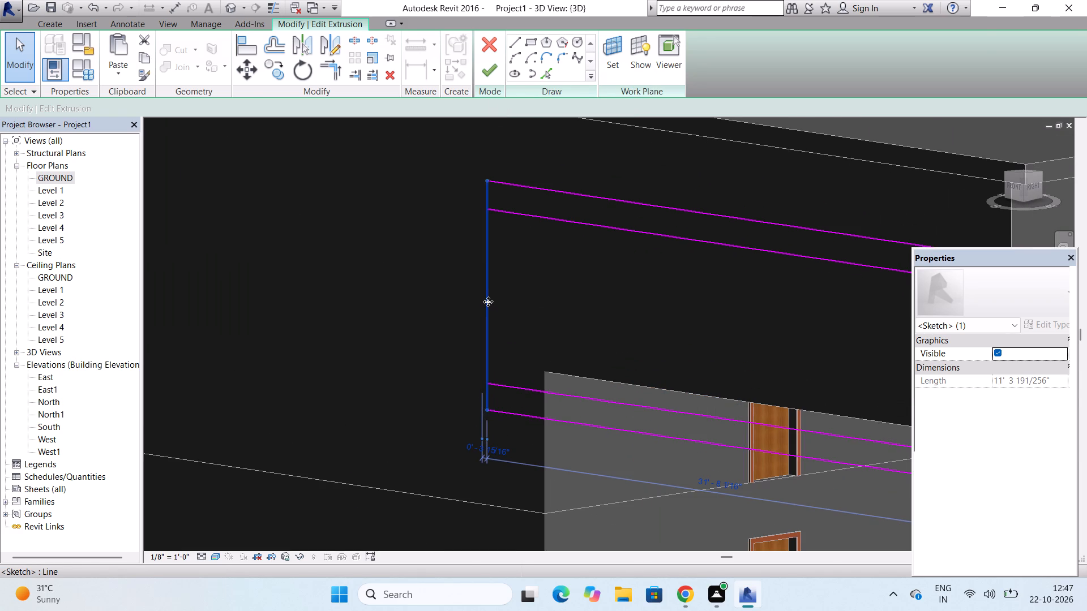
key("Delete")
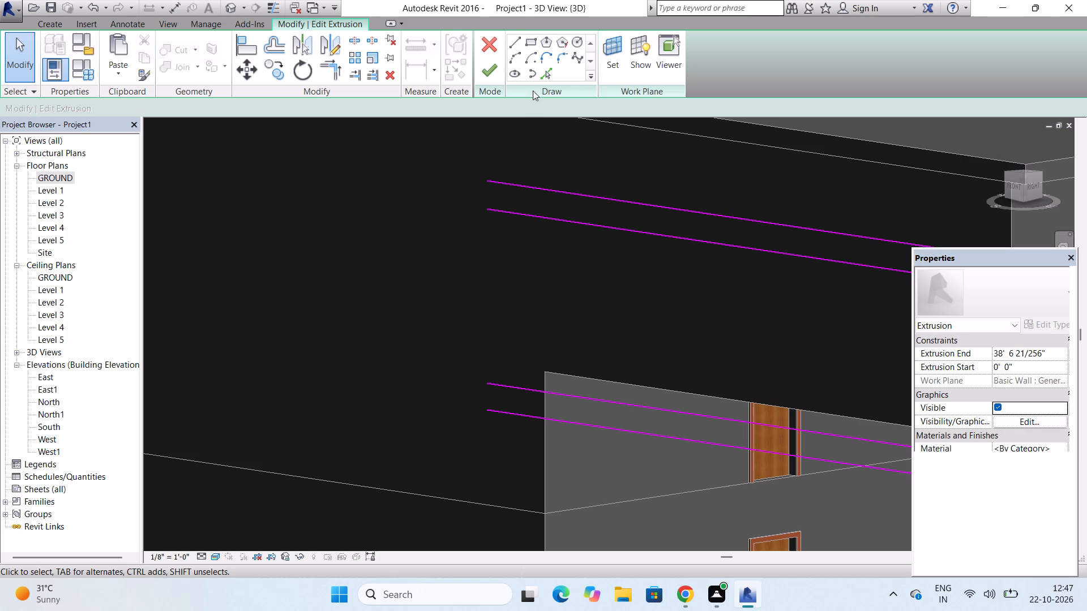
Draw a short vertical line closing the open end between the profile's two upper lines, starting at the wall endpoint.
left_click(519, 38)
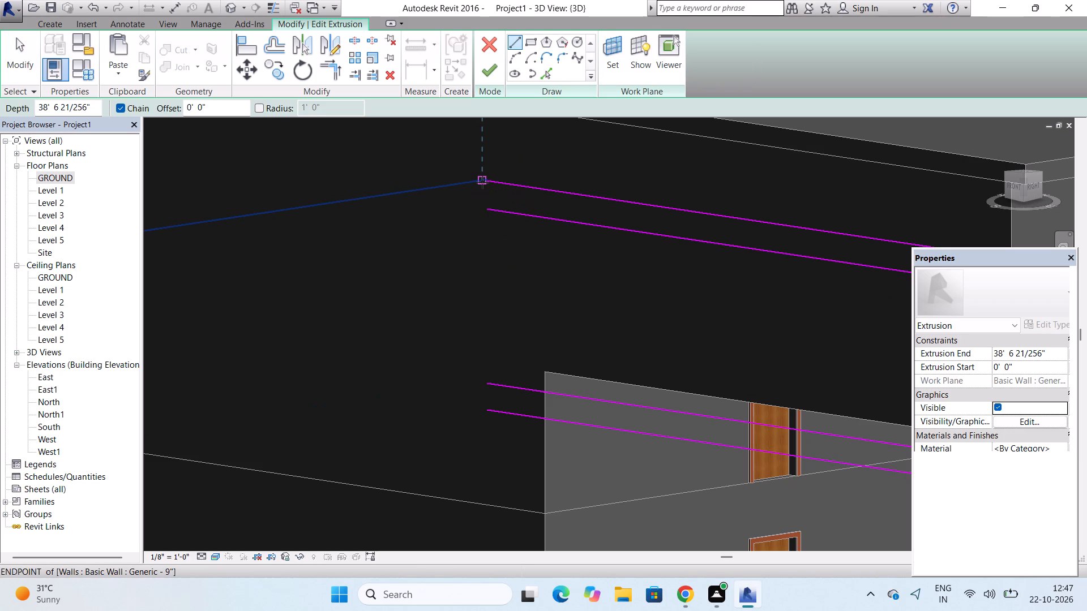
left_click(482, 182)
left_click(485, 208)
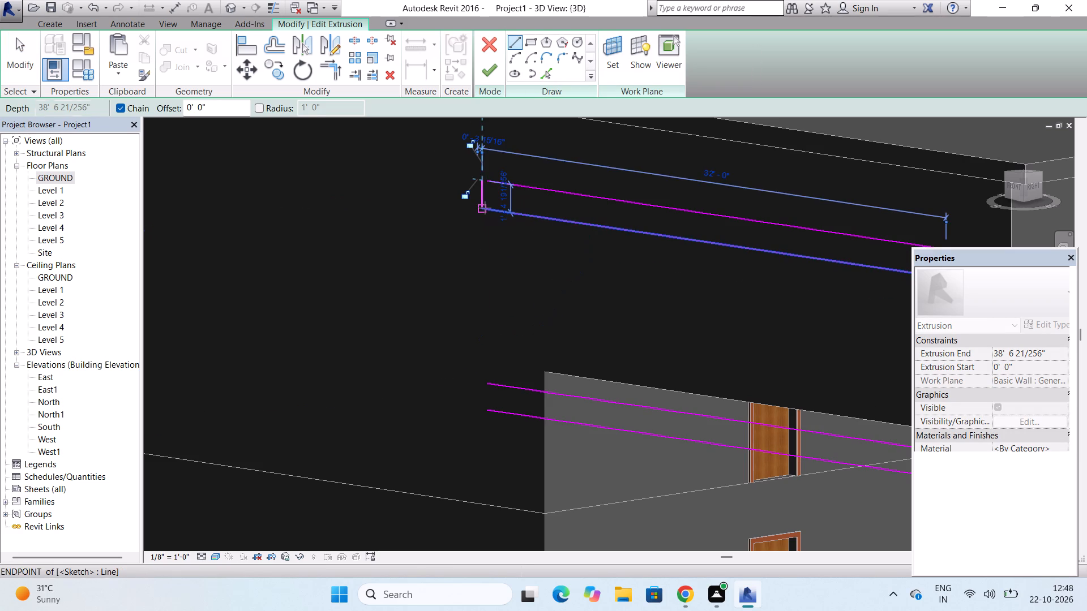
key("Escape")
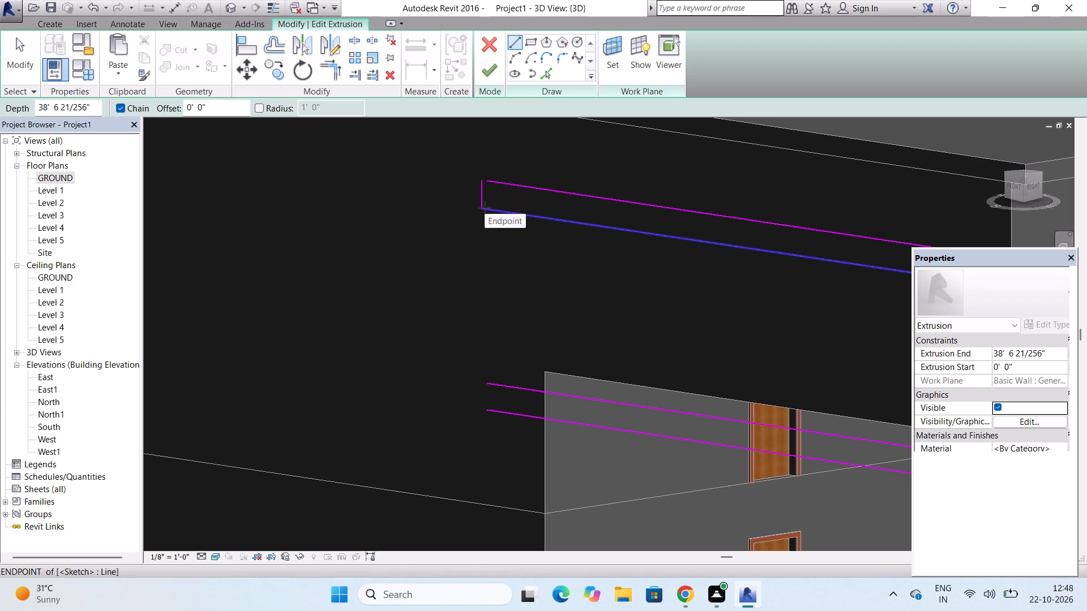
key("Escape")
key("Escape")
key("Escape")
scroll(514, 206, "up", 6)
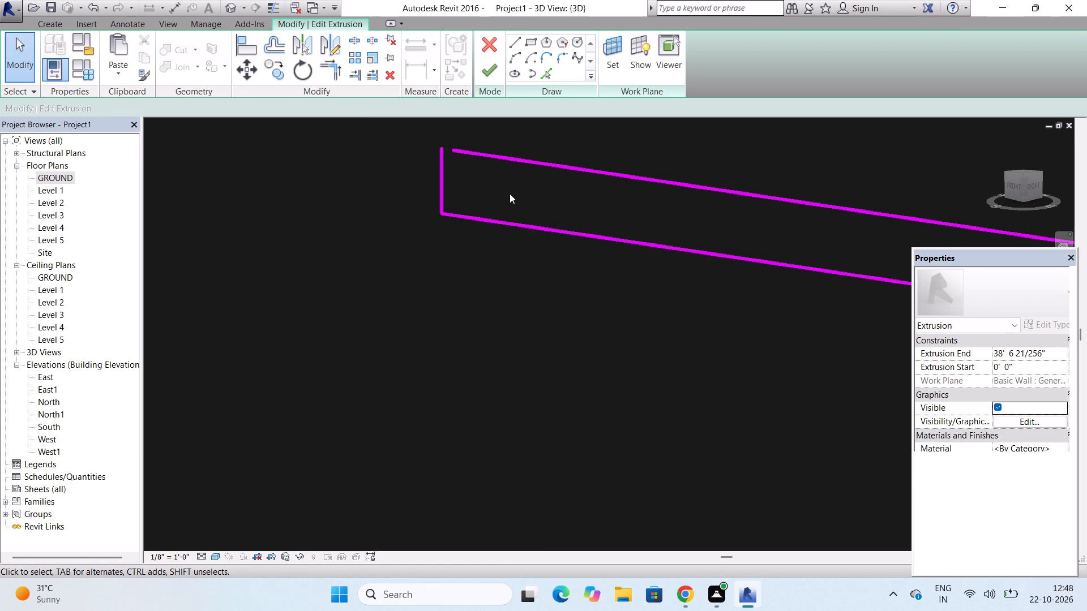
scroll(510, 193, "down", 6)
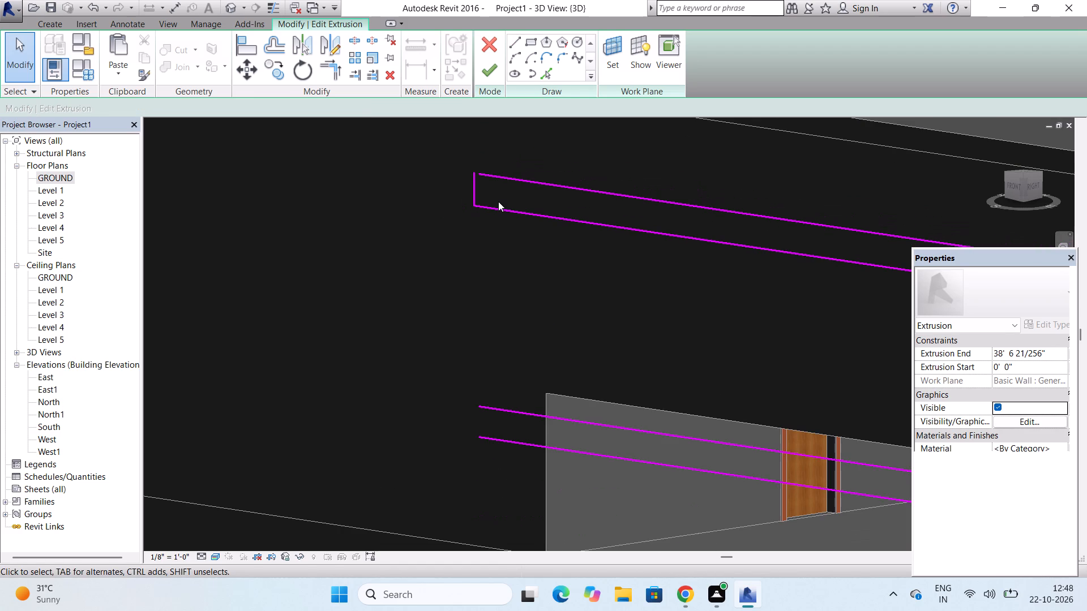
key("Escape")
key("Escape")
key("Escape")
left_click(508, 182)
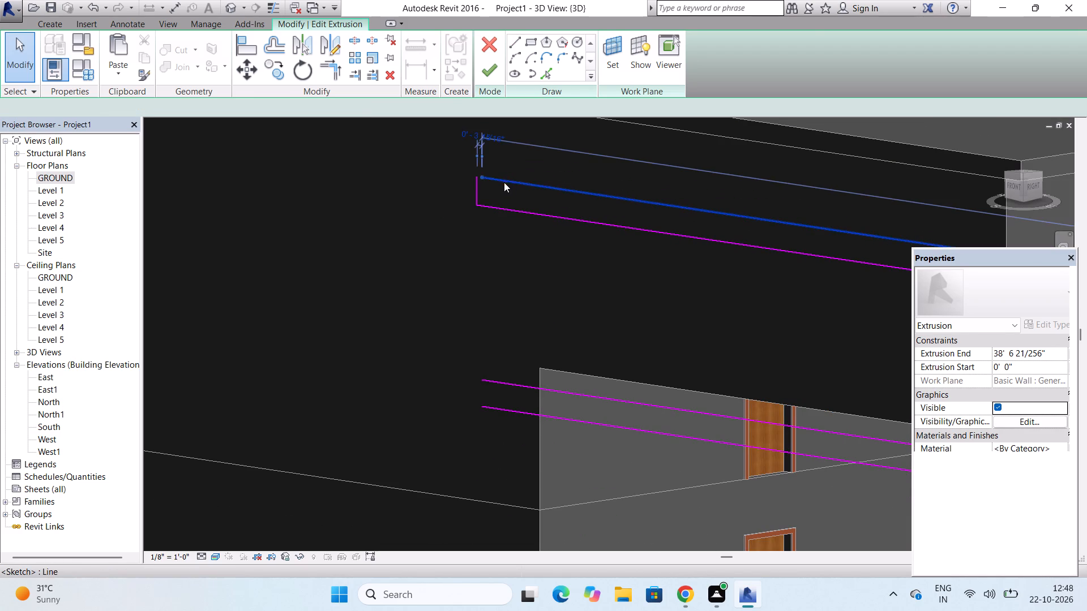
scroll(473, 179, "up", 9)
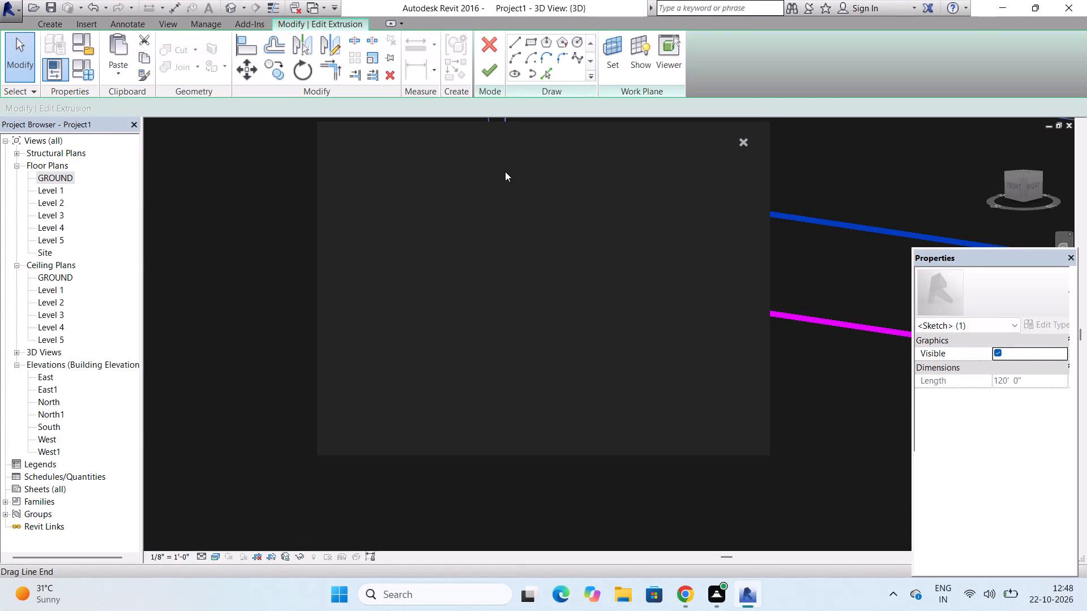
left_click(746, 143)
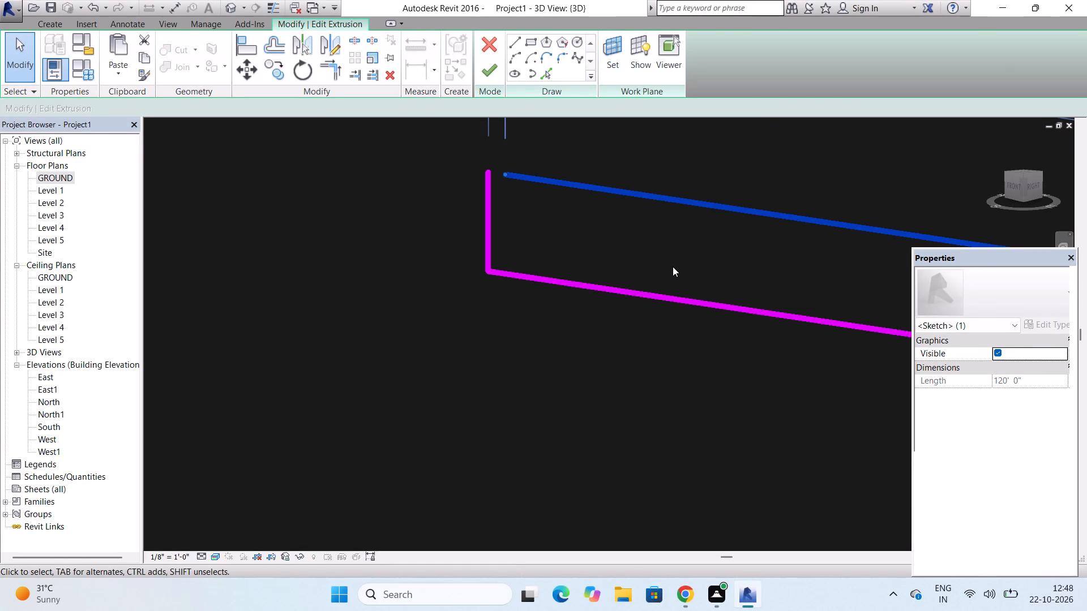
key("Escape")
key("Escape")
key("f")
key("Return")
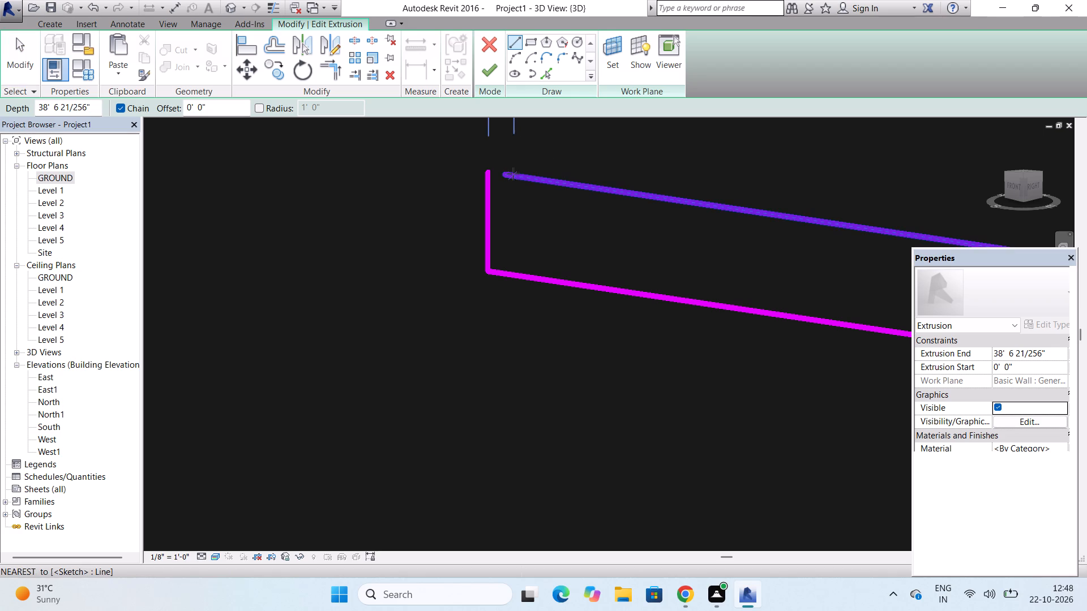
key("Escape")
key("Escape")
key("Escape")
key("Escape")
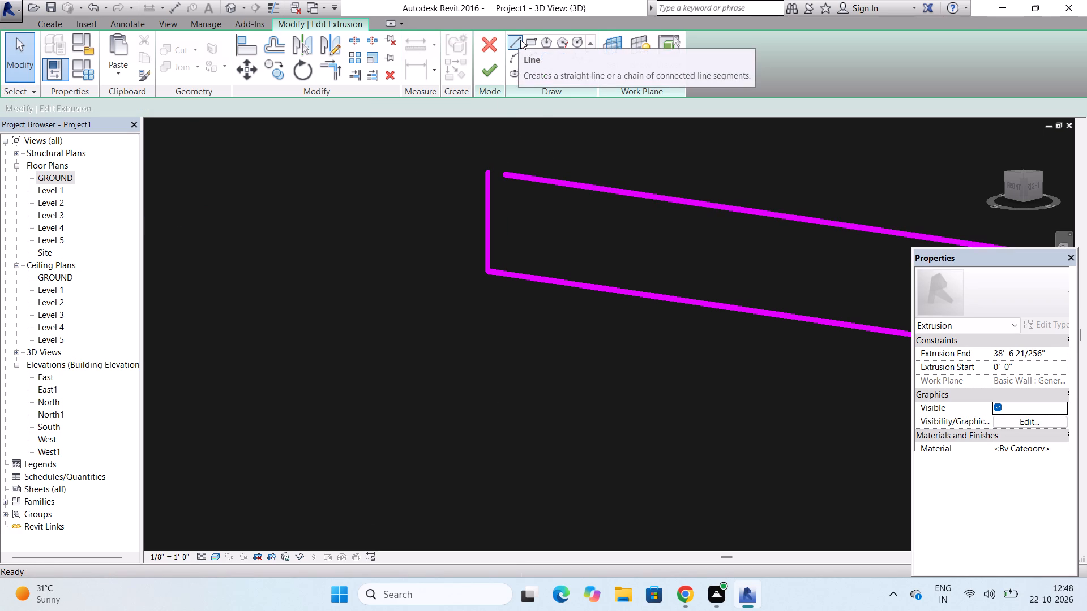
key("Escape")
Extend the profile's outer top line to meet the top of the short vertical end line, closing the corner.
left_click(523, 176)
scroll(502, 178, "up", 2)
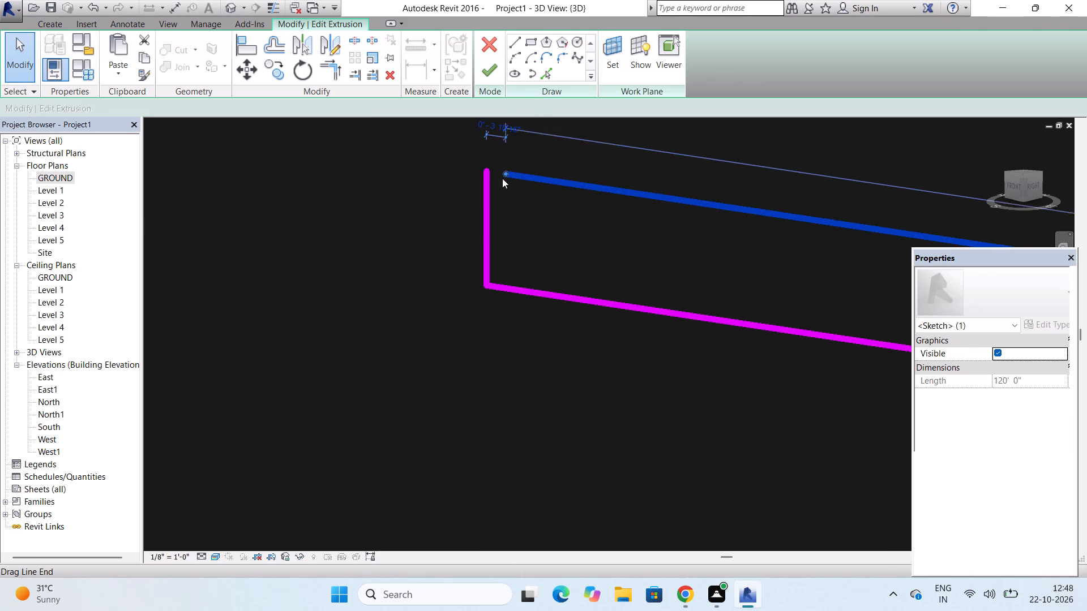
left_click_drag(505, 171, 490, 168)
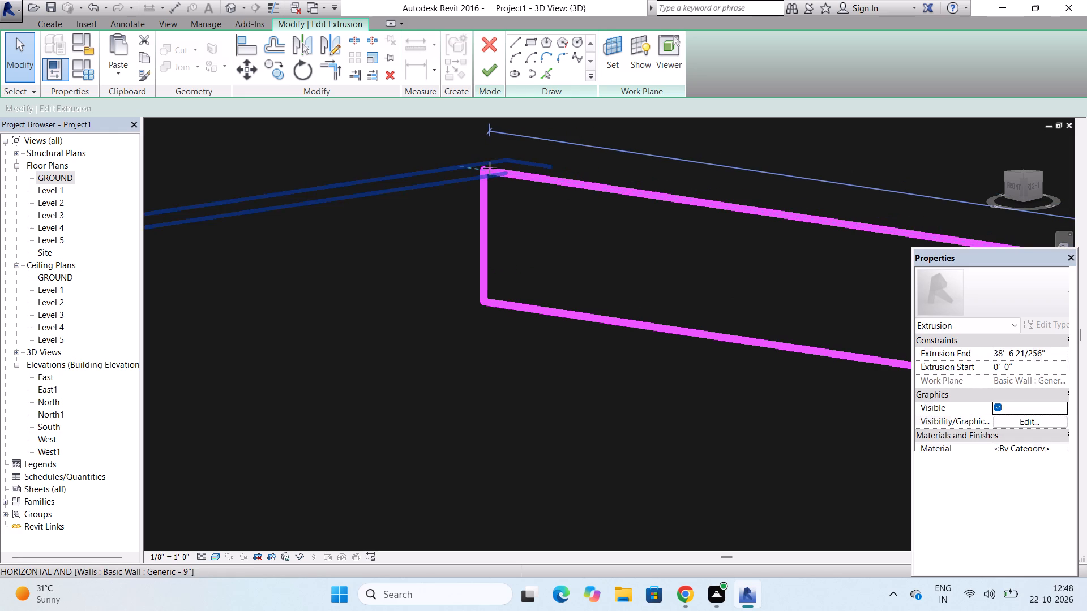
left_click_drag(490, 168, 482, 168)
left_click(482, 168)
key("Escape")
key("Escape")
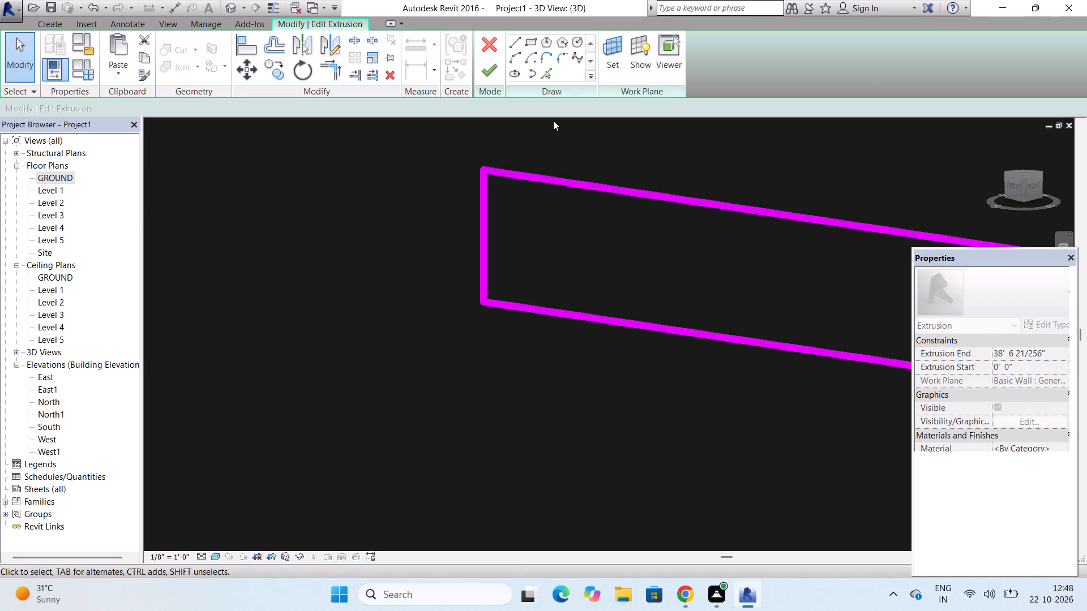
Draw a short vertical line closing the open end between the profile's two lower lines.
scroll(553, 123, "down", 13)
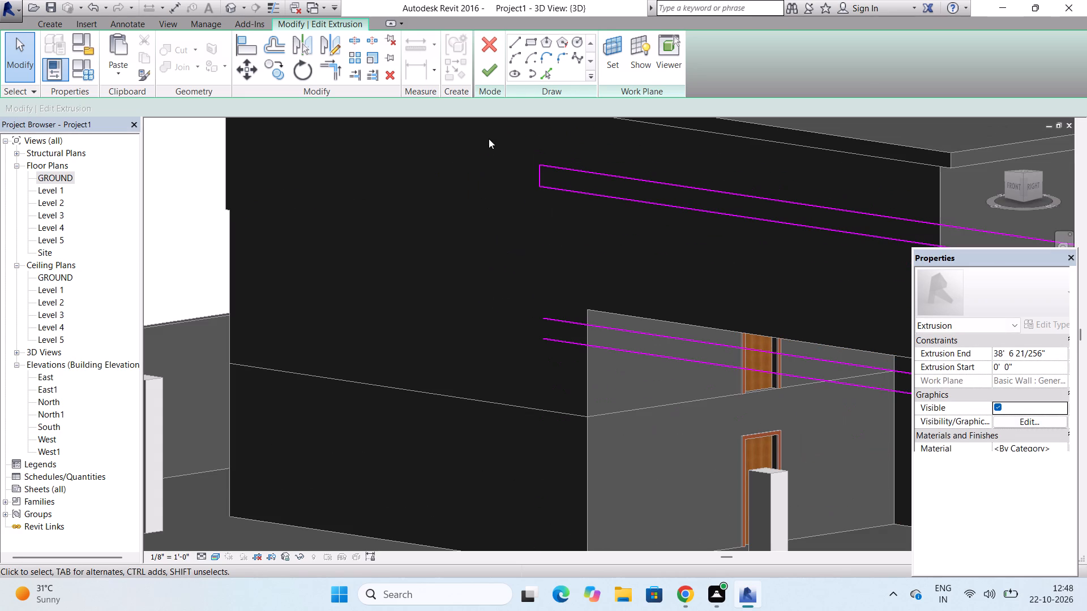
left_click(511, 40)
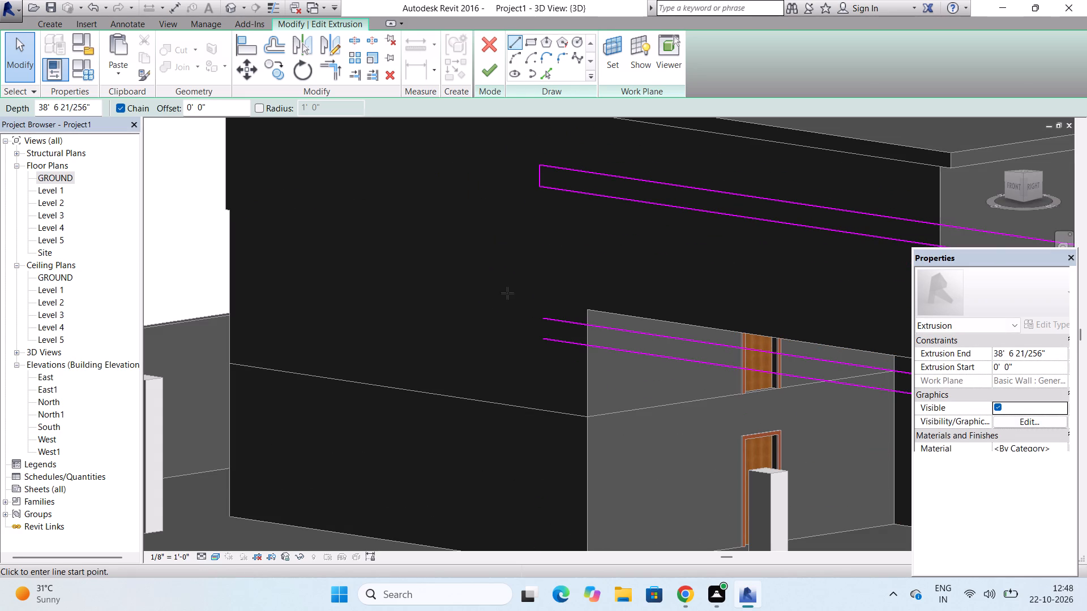
scroll(541, 328, "up", 9)
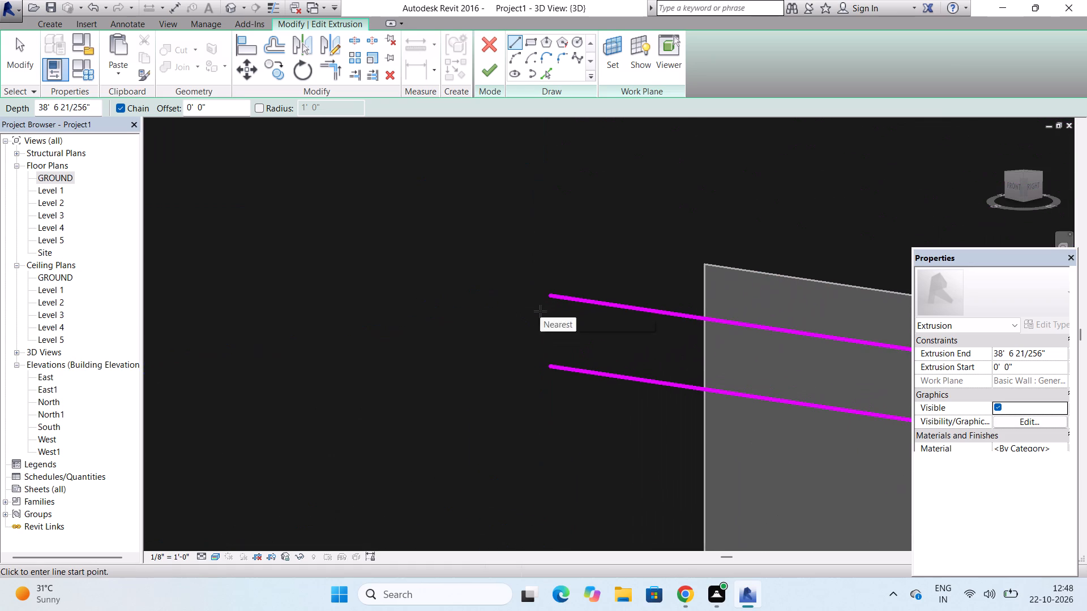
left_click(546, 294)
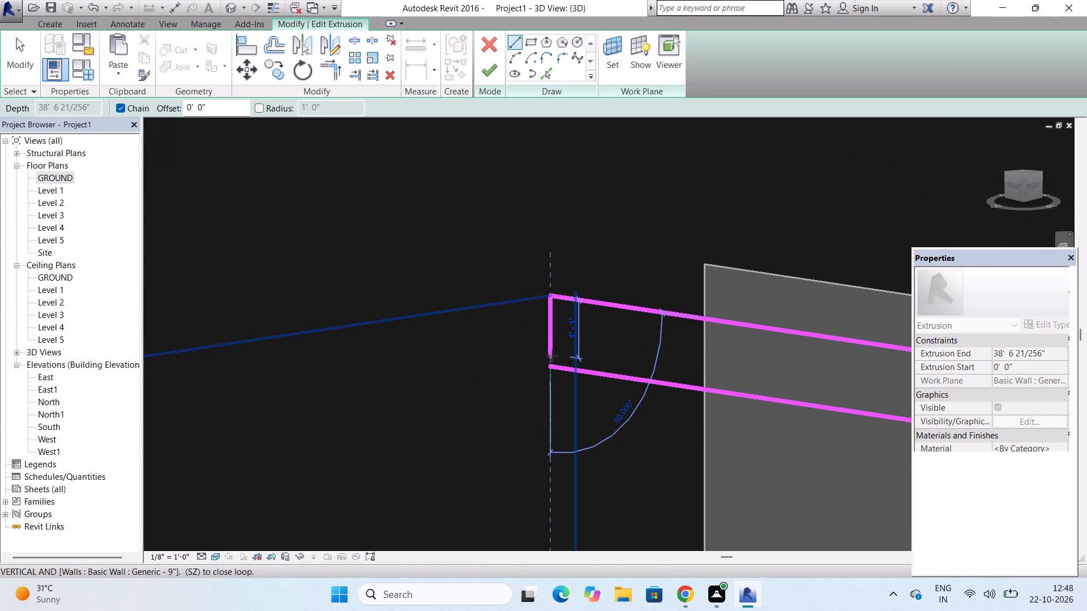
left_click(552, 363)
key("Escape")
key("Escape")
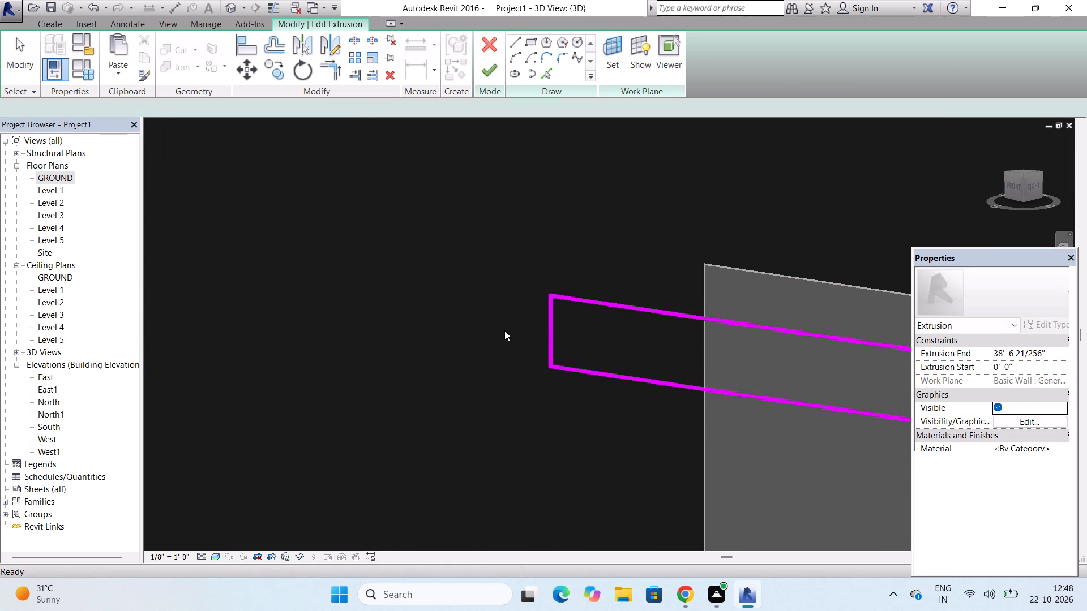
Finish the extrusion sketch and the in-place model so the frame is open at the front storey's end.
scroll(504, 330, "down", 17)
scroll(504, 330, "down", 4)
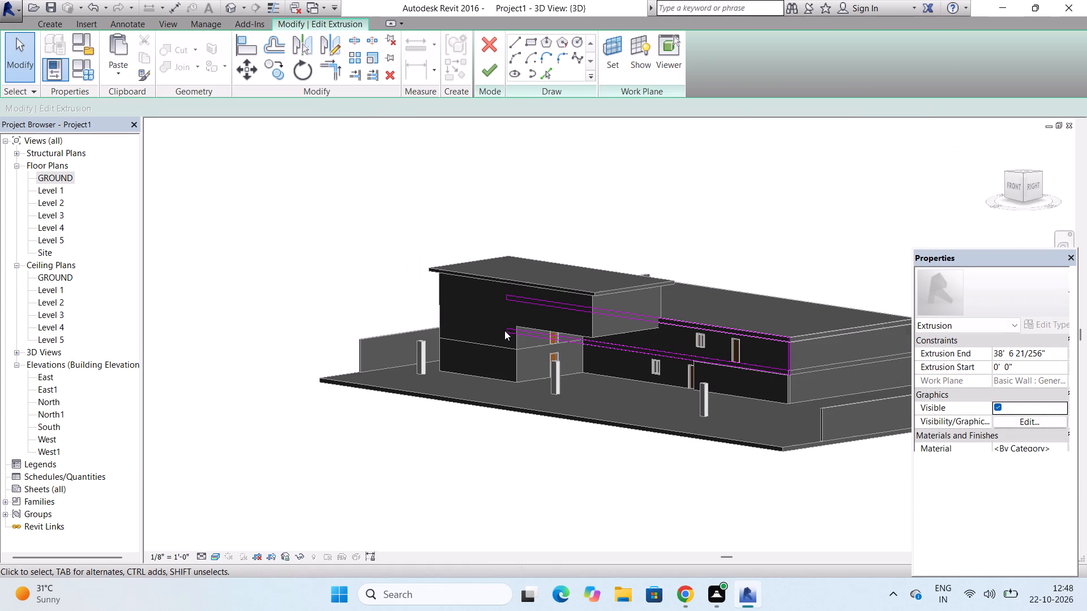
left_click(493, 64)
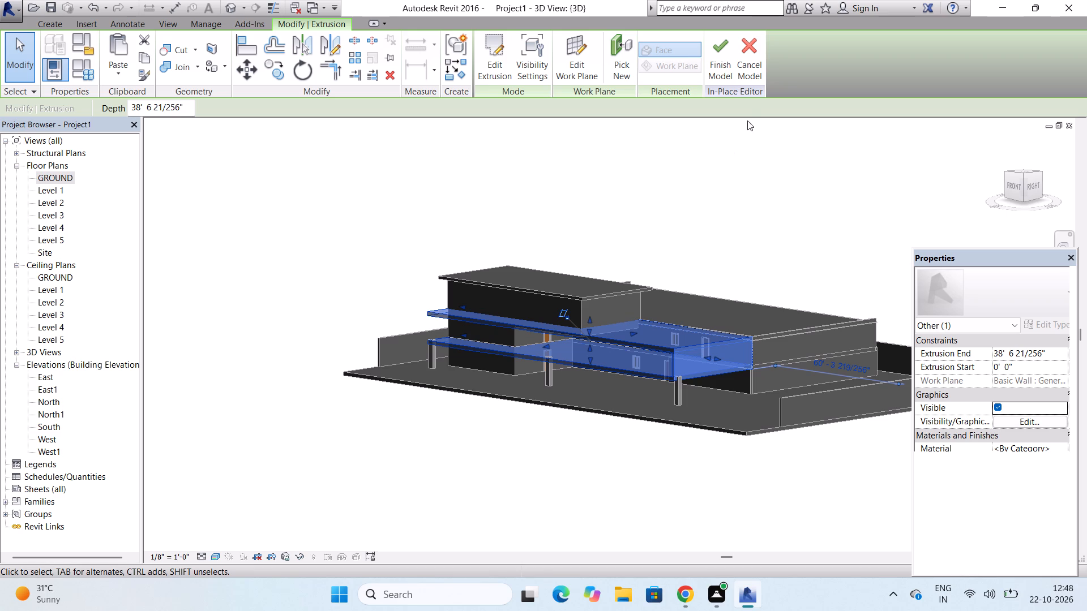
left_click(722, 62)
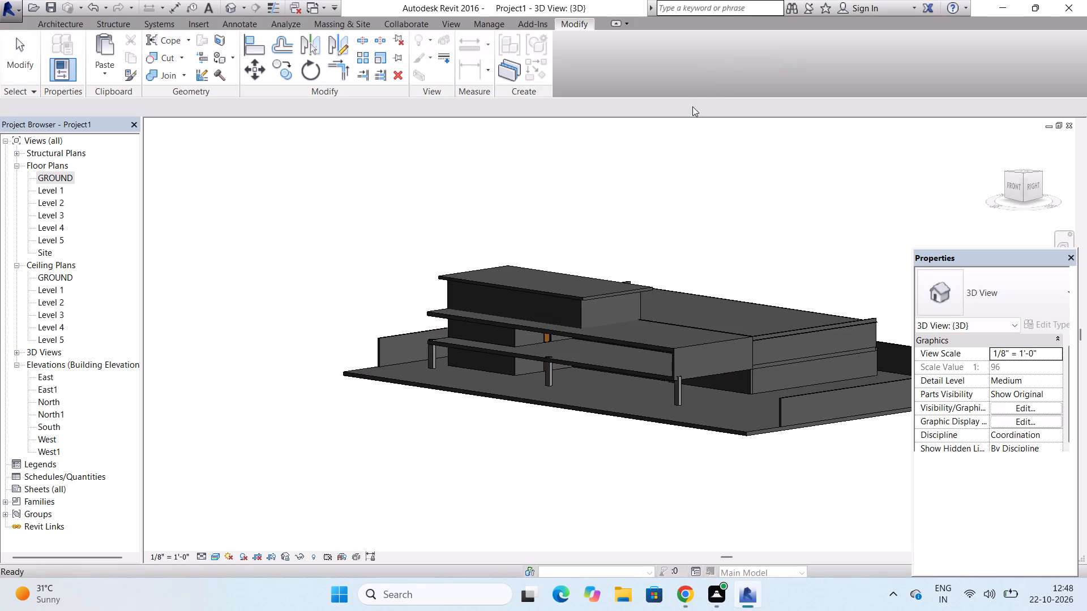
In the GROUND floor plan, move the frame's open-end corner column about 1' 0" inward along the column row, and return to the 3D view.
scroll(436, 347, "down", 3)
scroll(436, 347, "up", 11)
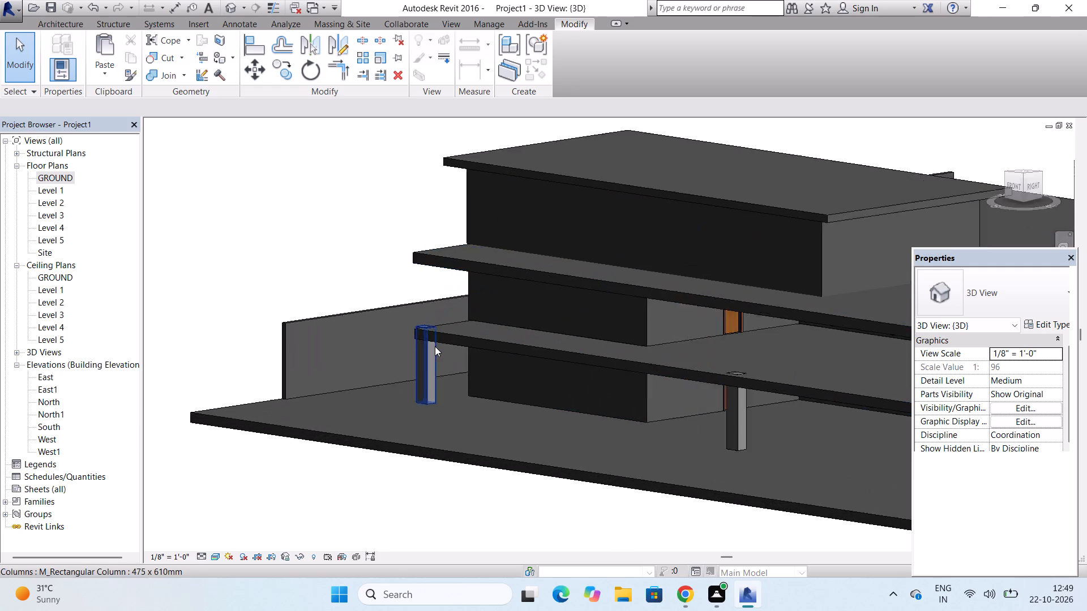
scroll(435, 346, "up", 5)
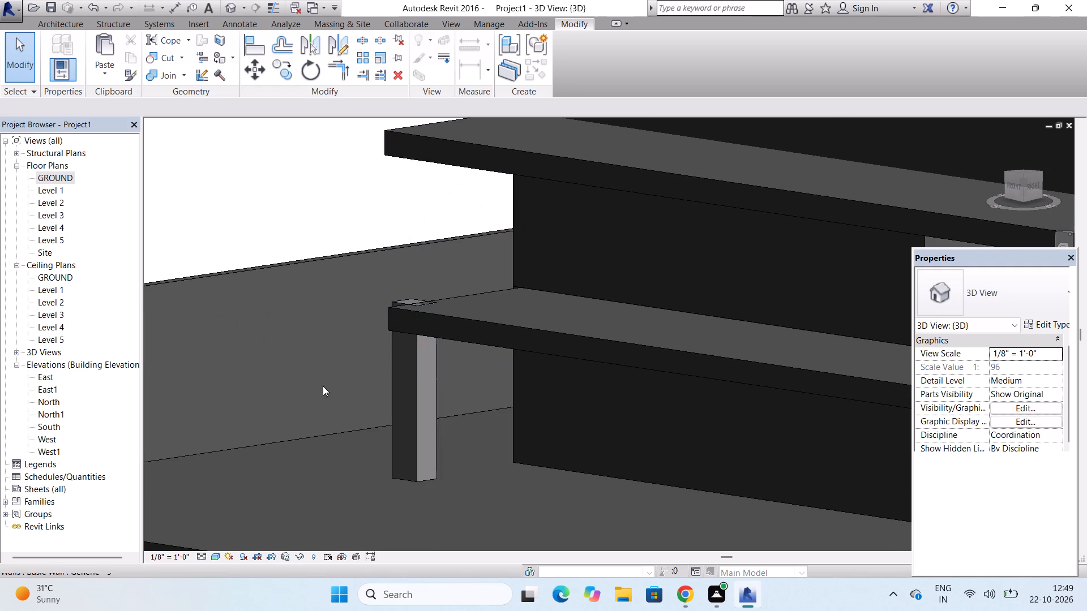
scroll(342, 279, "down", 7)
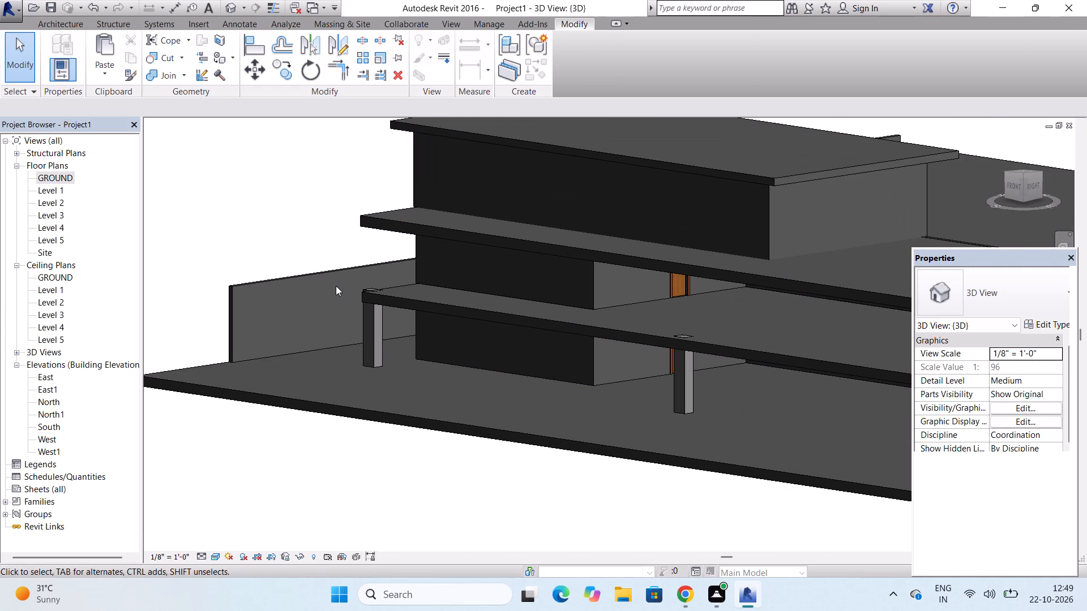
scroll(364, 290, "up", 10)
left_click(362, 288)
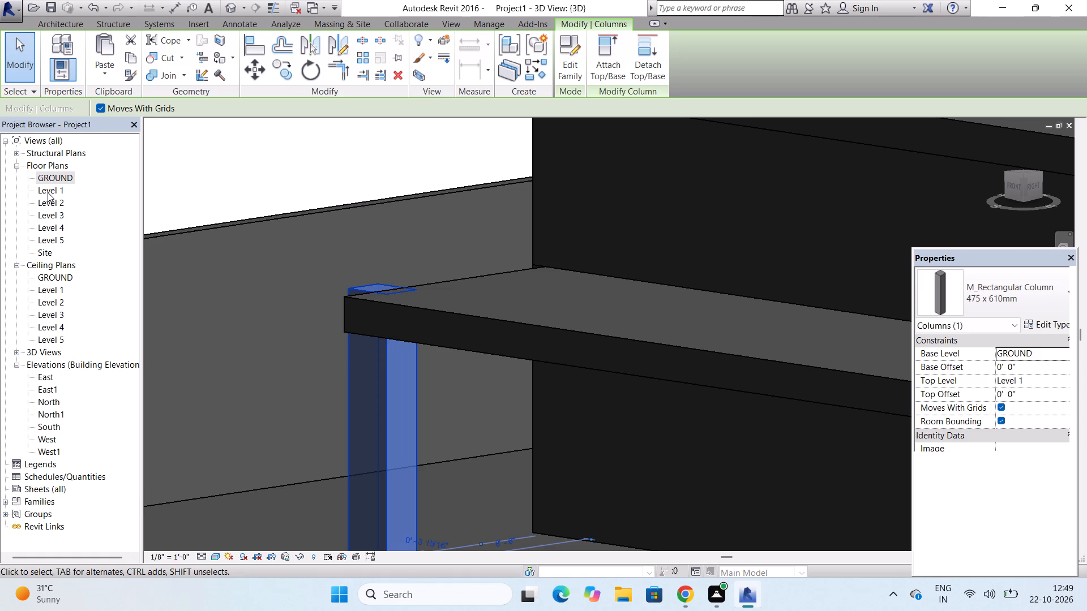
double_click(55, 177)
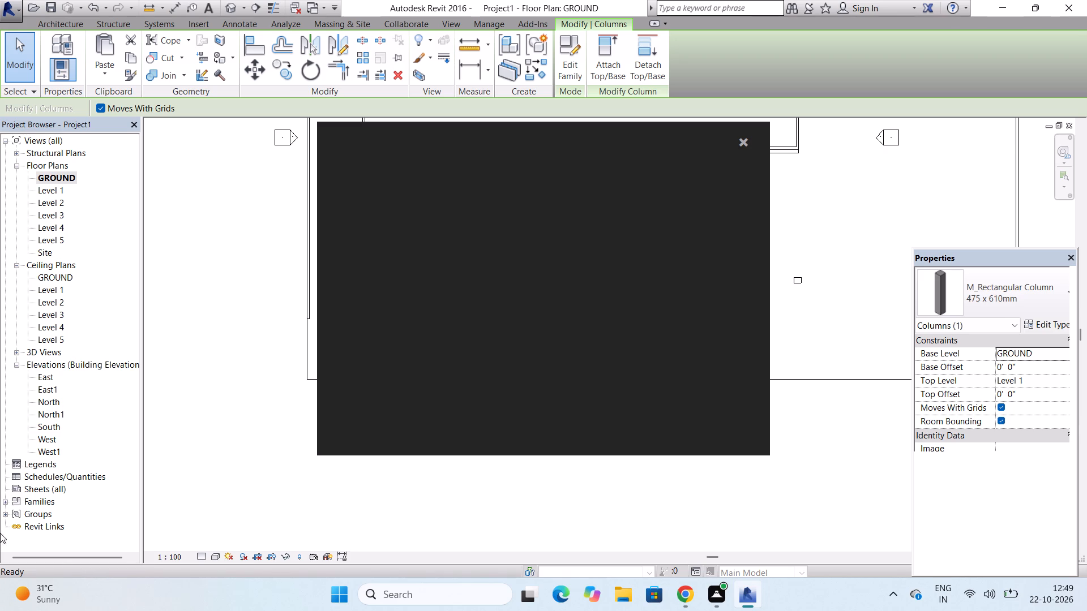
left_click(744, 143)
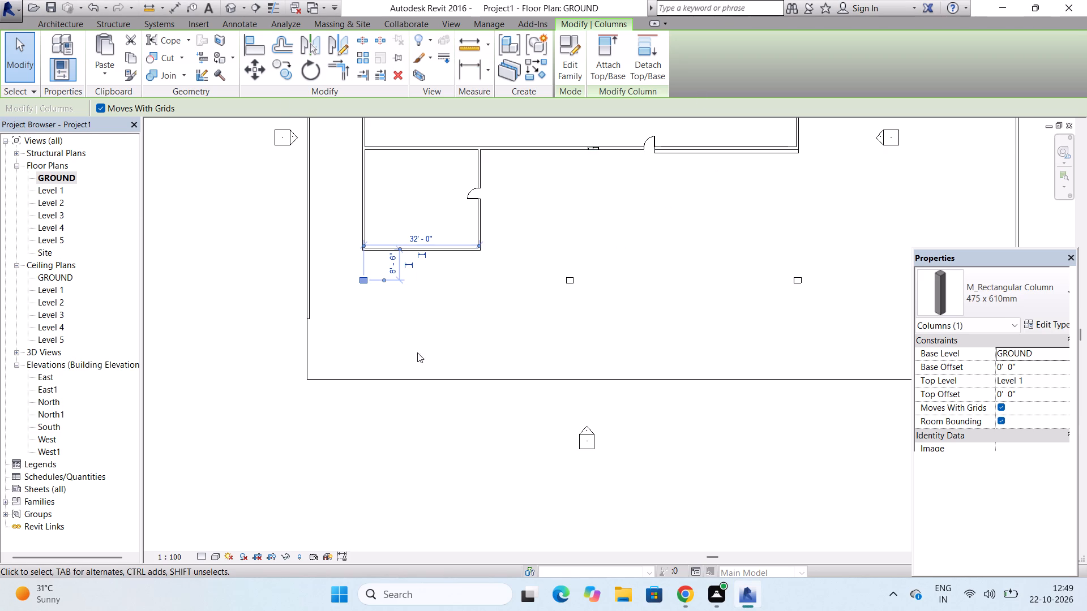
scroll(375, 285, "up", 10)
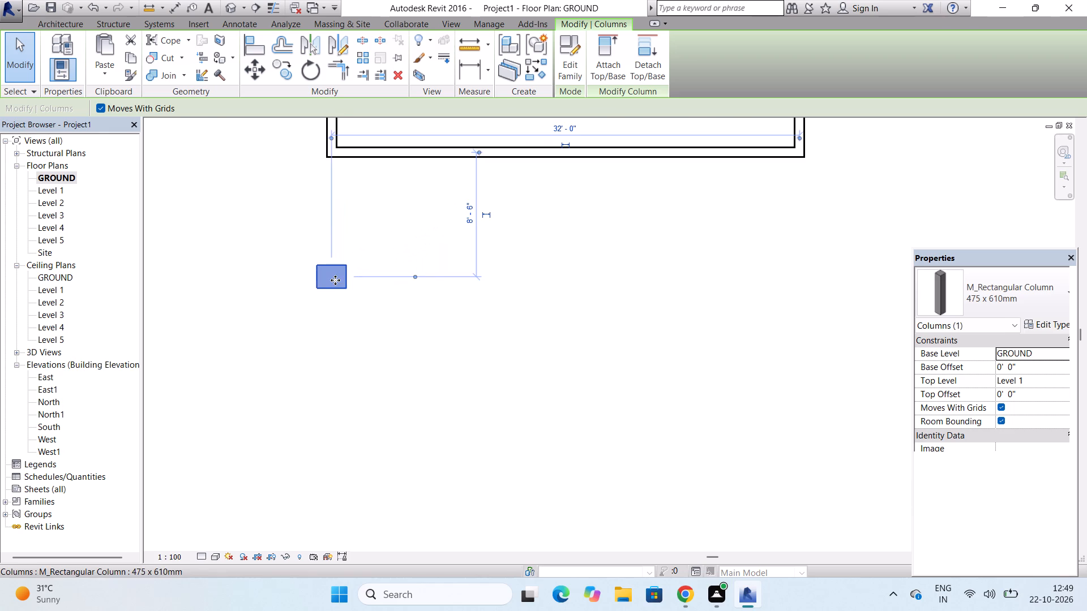
left_click(258, 67)
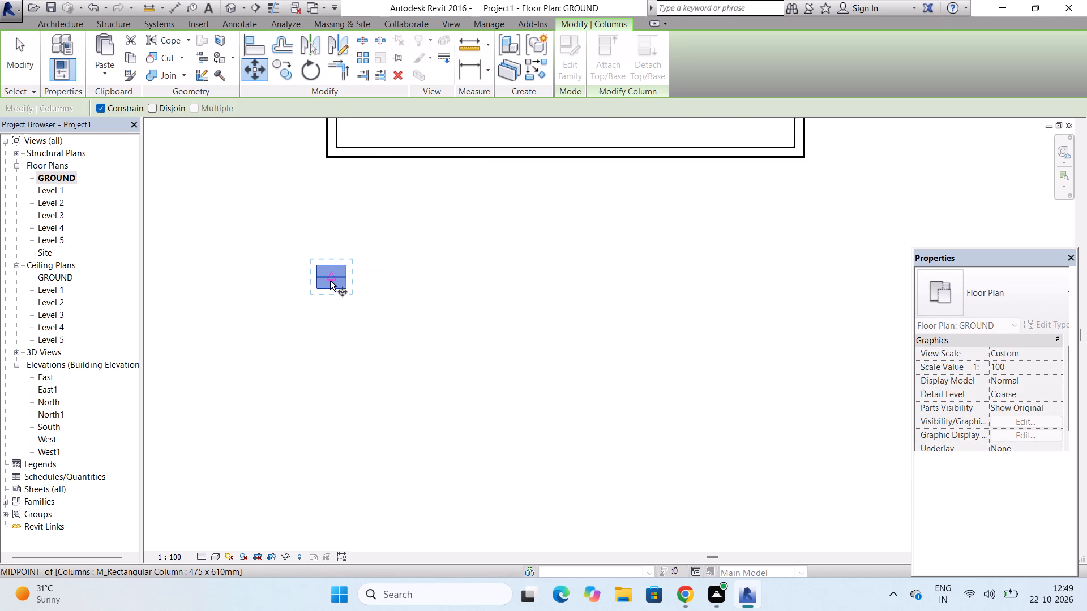
left_click_drag(330, 281, 345, 281)
left_click(345, 281)
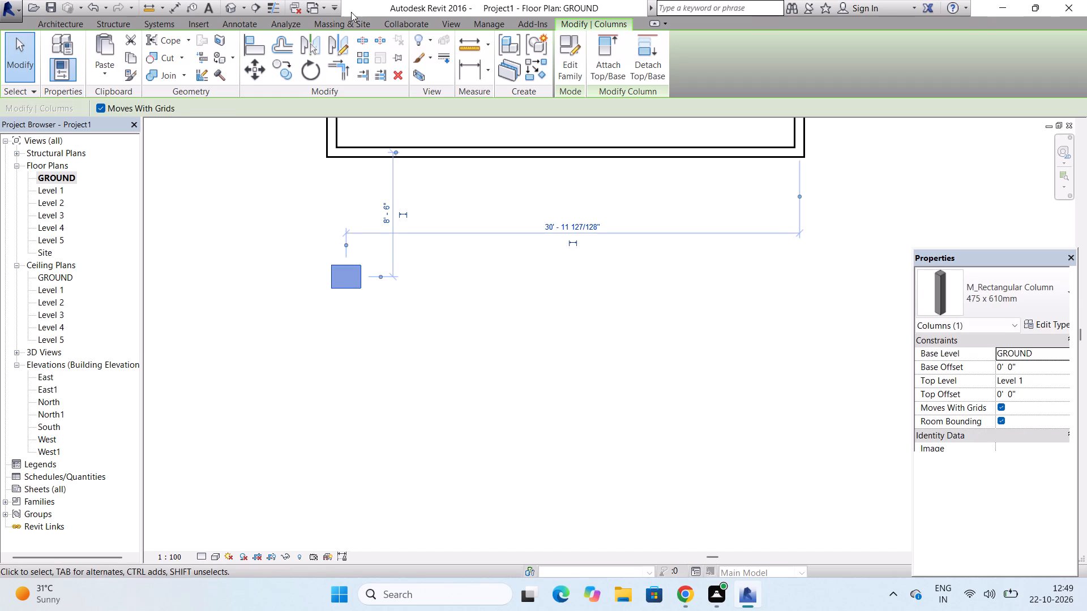
double_click(234, 2)
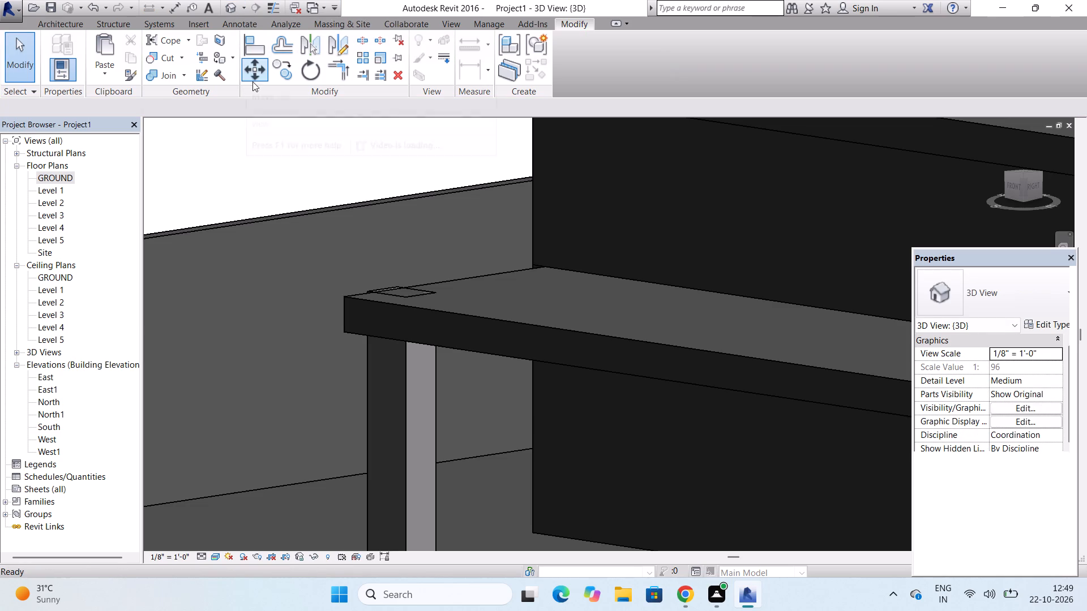
In the GROUND floor plan, move the frame's open-end corner column about 6" further inward along the column row, and return to 3D.
left_click(404, 371)
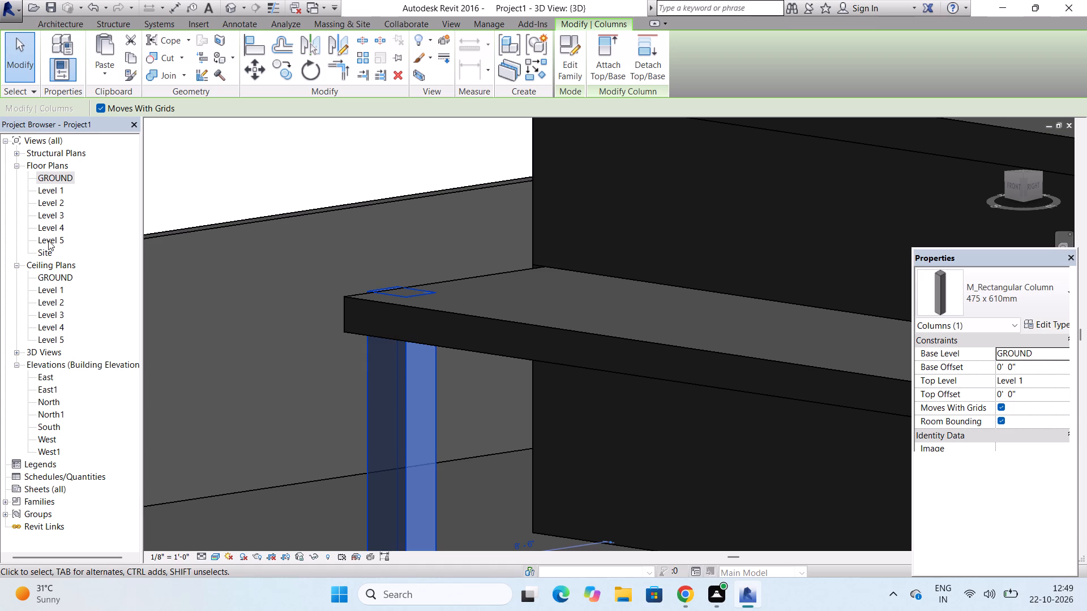
double_click(66, 174)
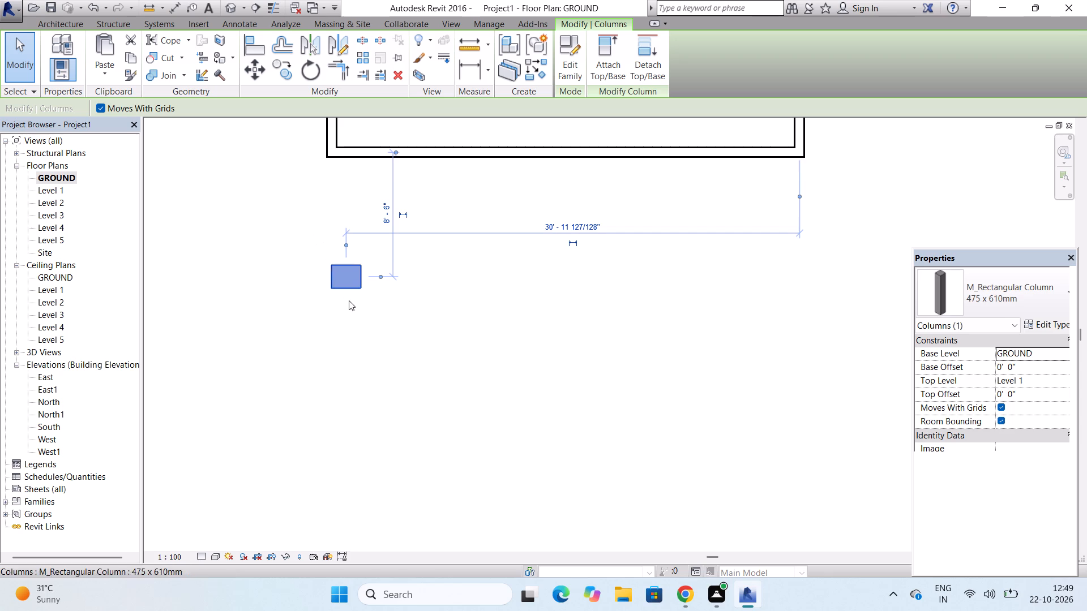
left_click(262, 64)
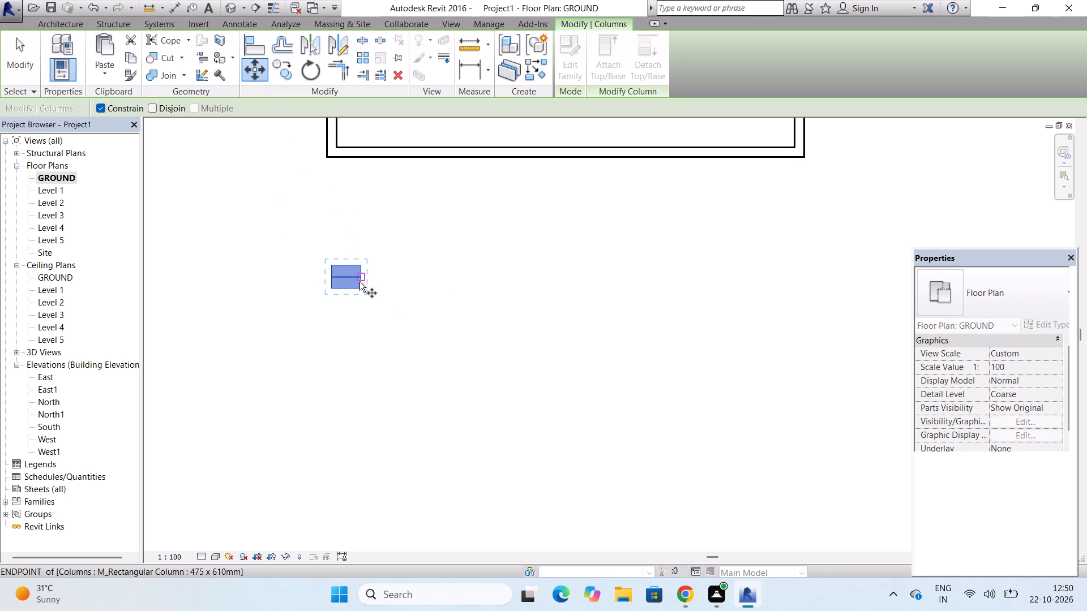
left_click_drag(348, 280, 354, 280)
left_click(354, 280)
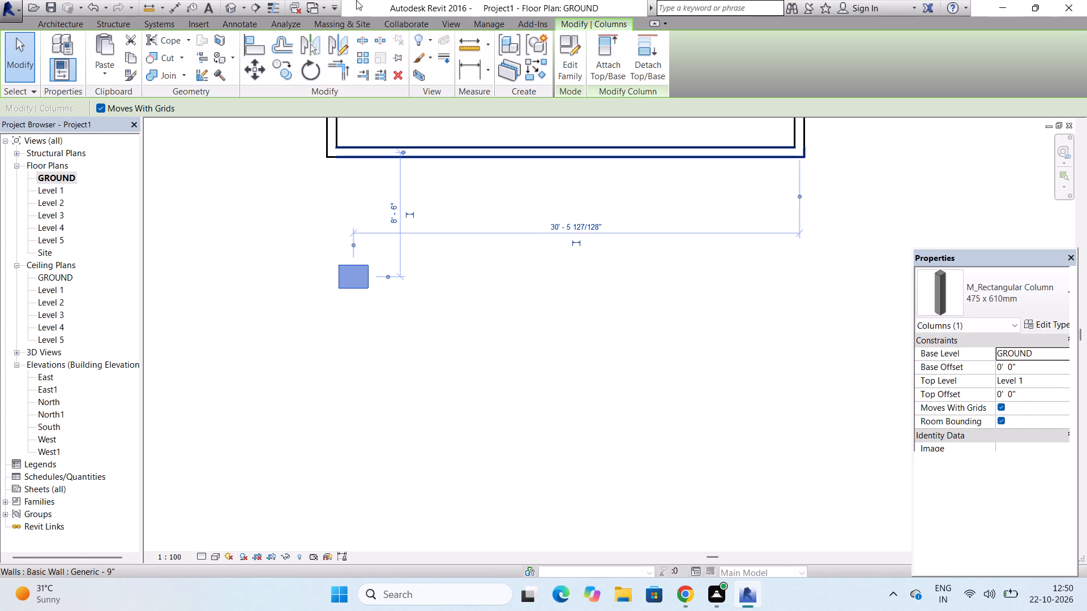
left_click(233, 8)
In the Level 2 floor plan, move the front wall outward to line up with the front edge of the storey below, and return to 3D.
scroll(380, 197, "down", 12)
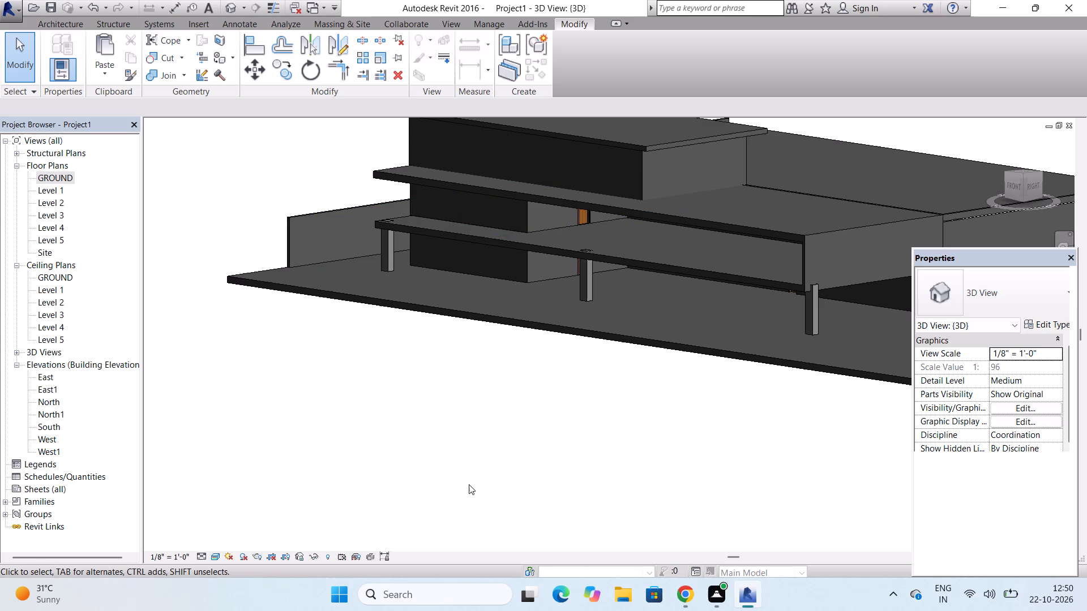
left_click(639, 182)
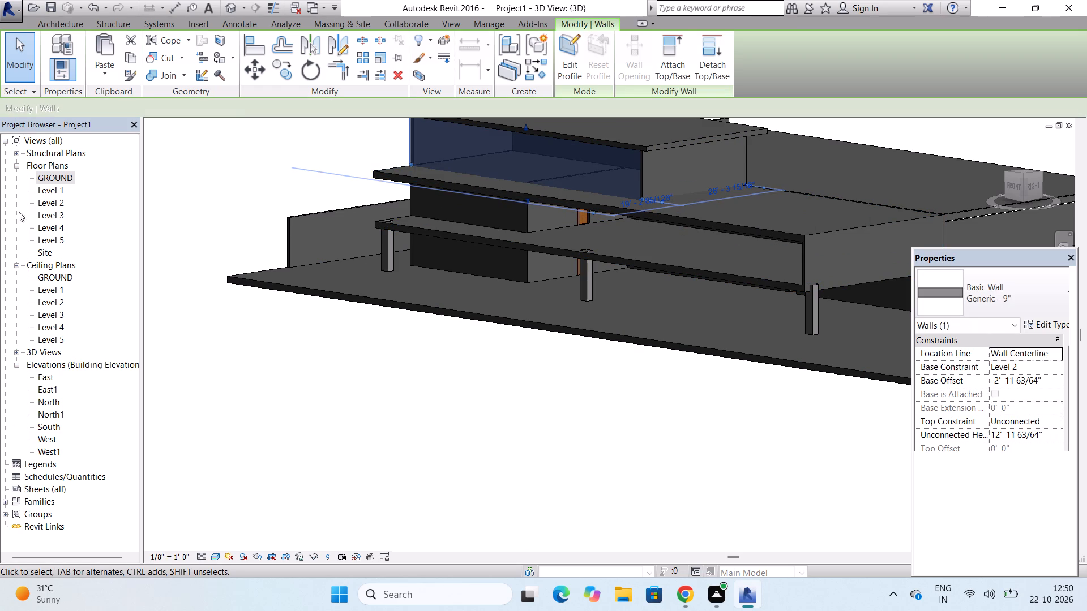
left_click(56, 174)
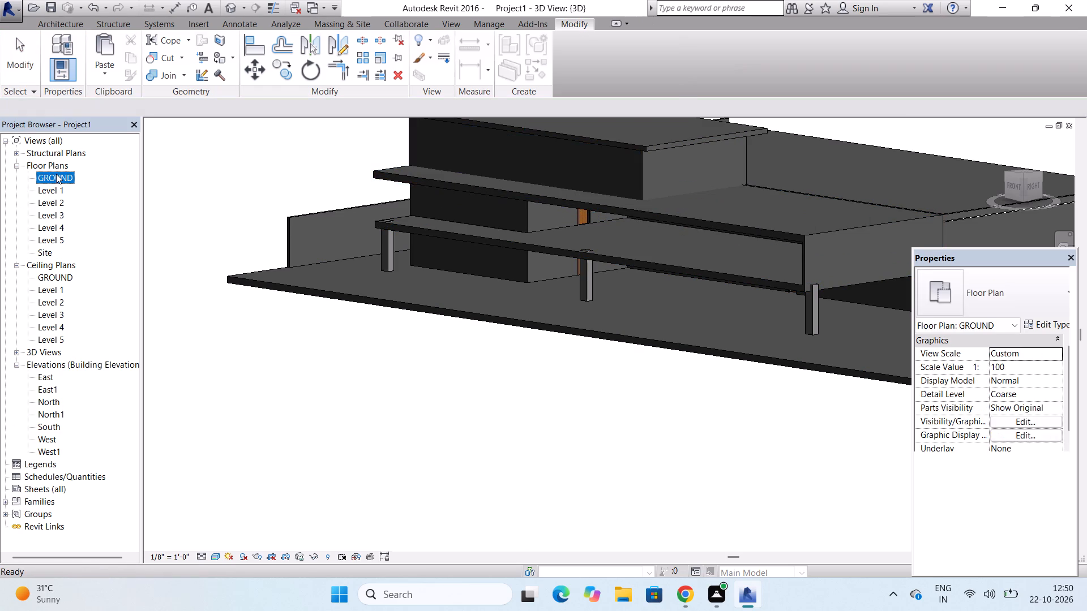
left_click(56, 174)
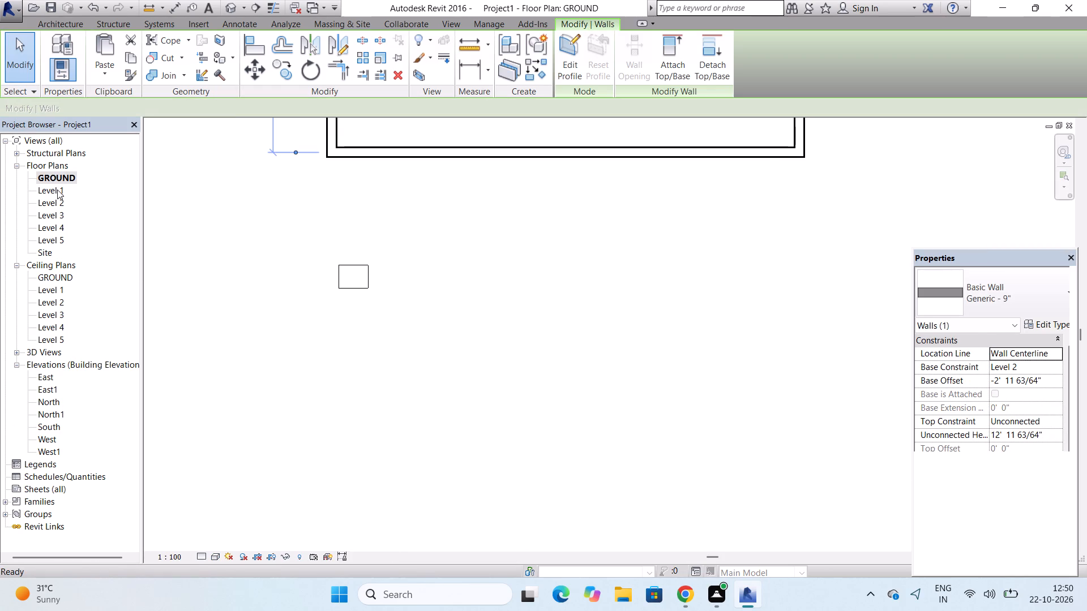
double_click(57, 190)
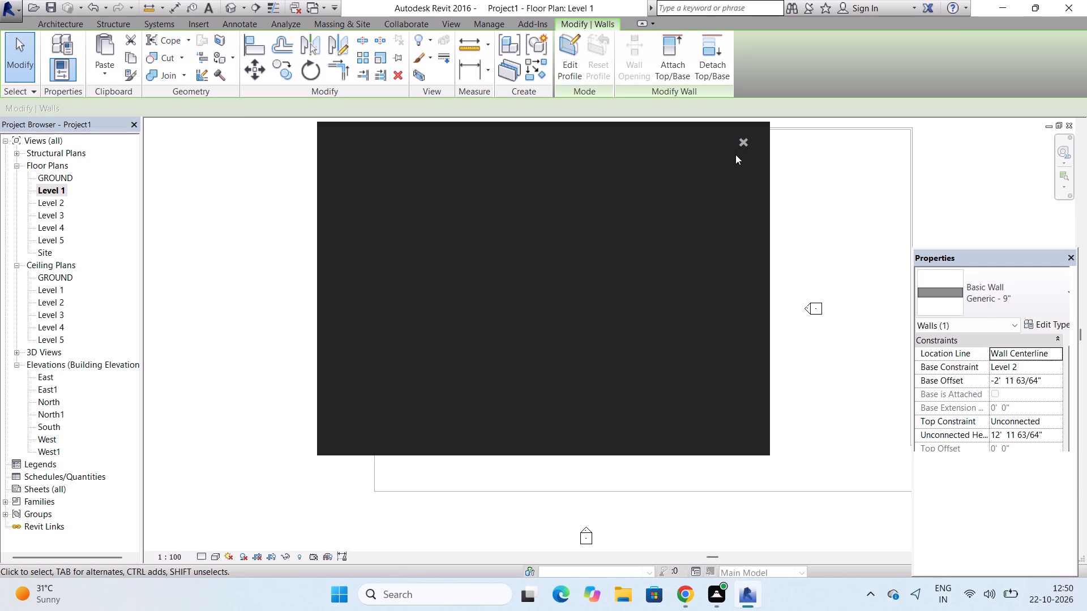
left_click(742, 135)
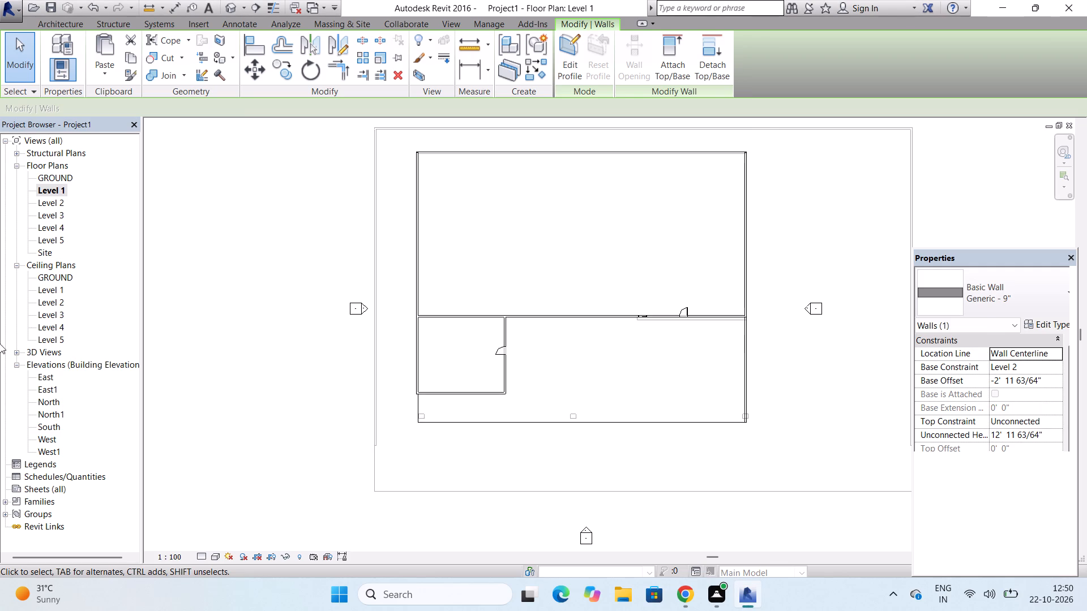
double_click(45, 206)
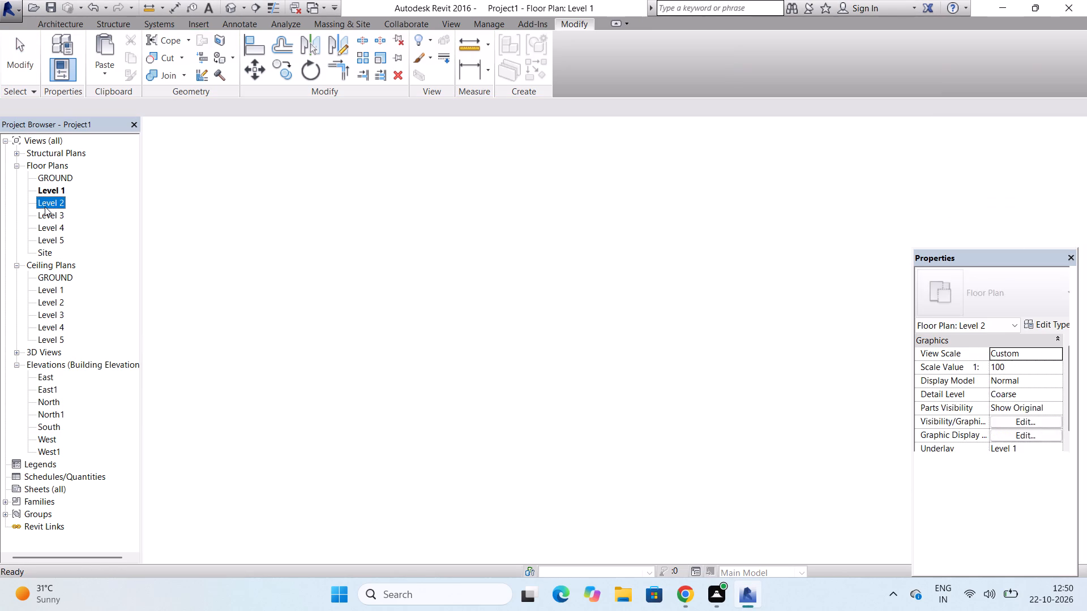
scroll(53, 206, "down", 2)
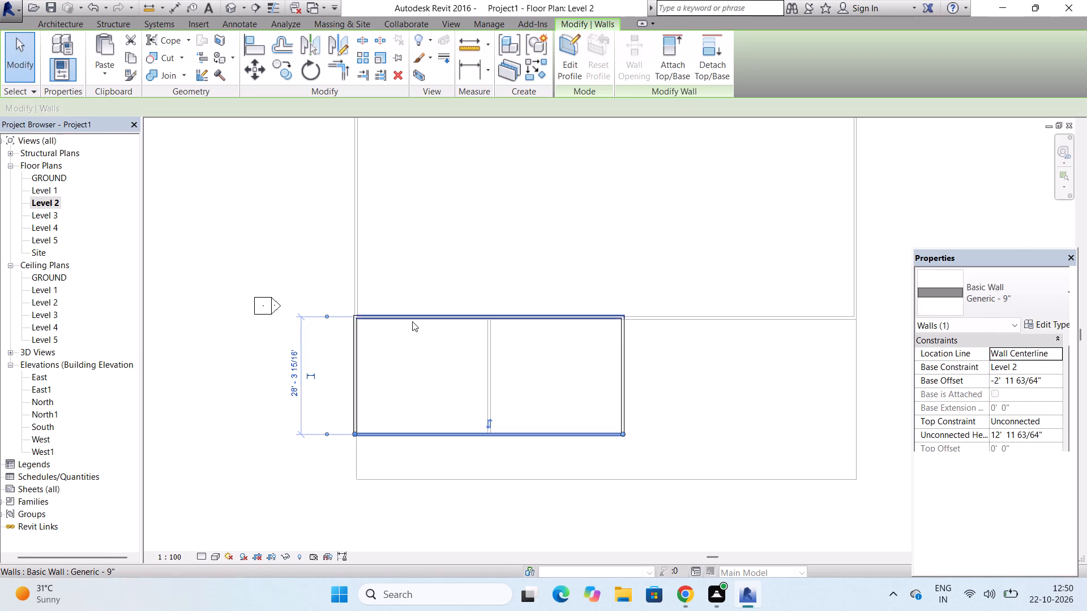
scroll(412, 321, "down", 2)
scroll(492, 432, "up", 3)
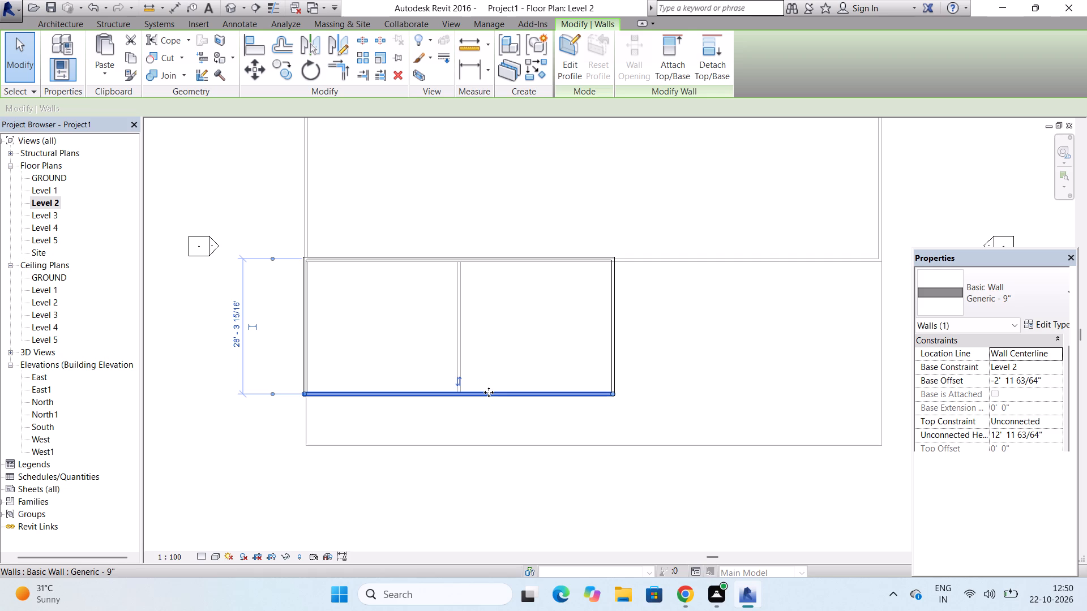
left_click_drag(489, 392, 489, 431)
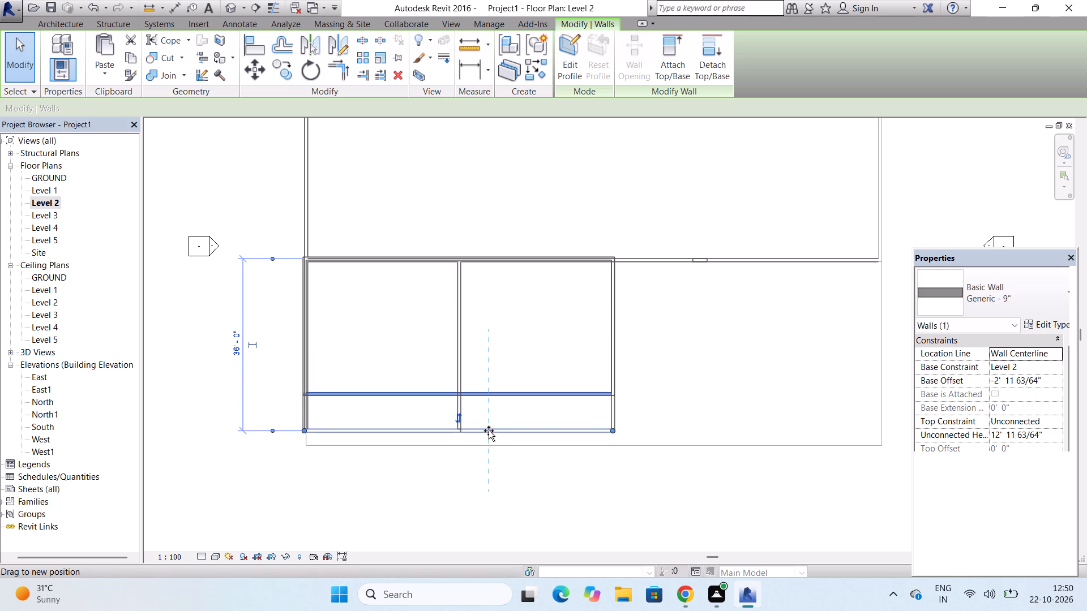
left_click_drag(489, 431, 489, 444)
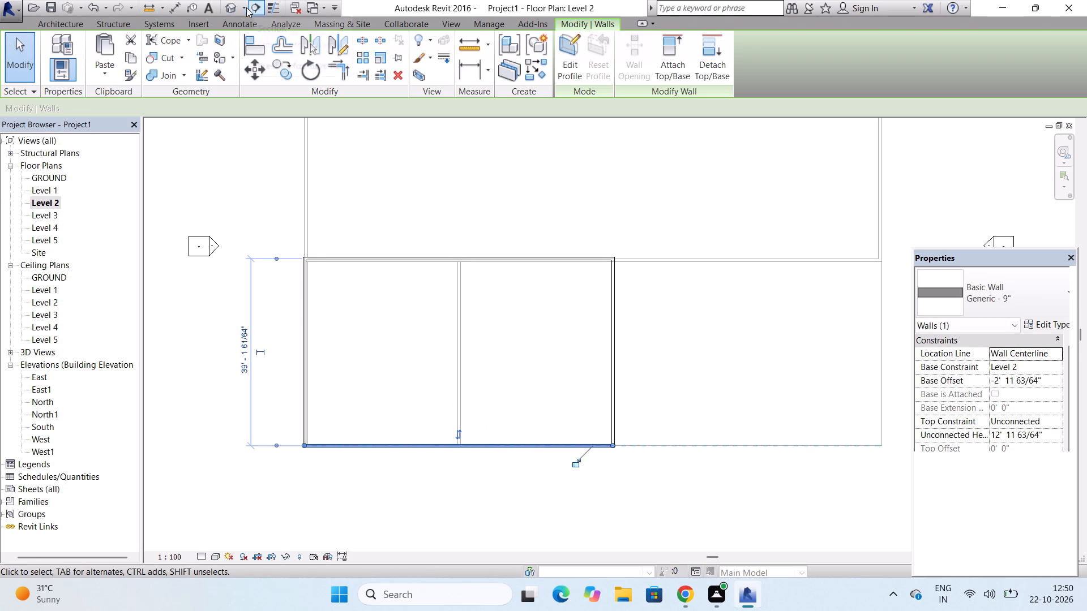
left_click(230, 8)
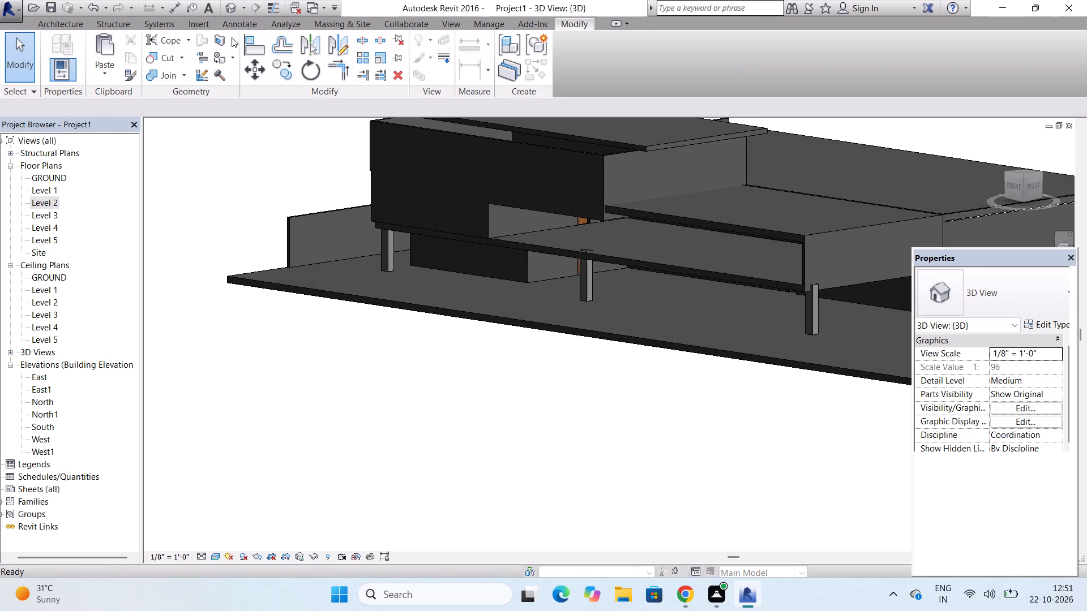
In the Level 2 floor plan, set the front wall back from the lower storey's edge, 37' 0" from the opposite wall.
scroll(238, 50, "down", 2)
left_click(487, 136)
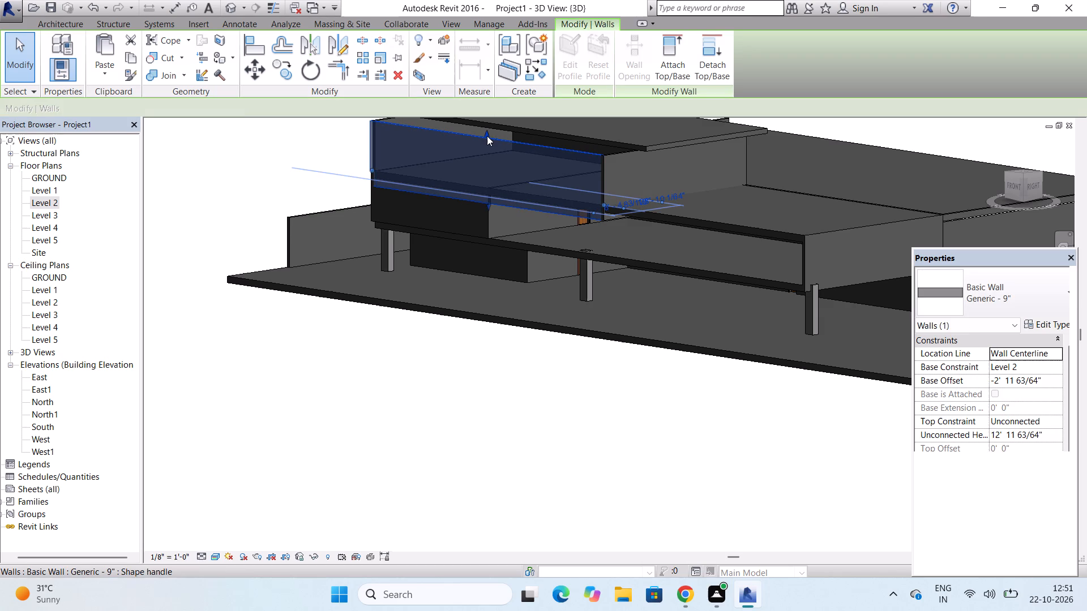
double_click(52, 213)
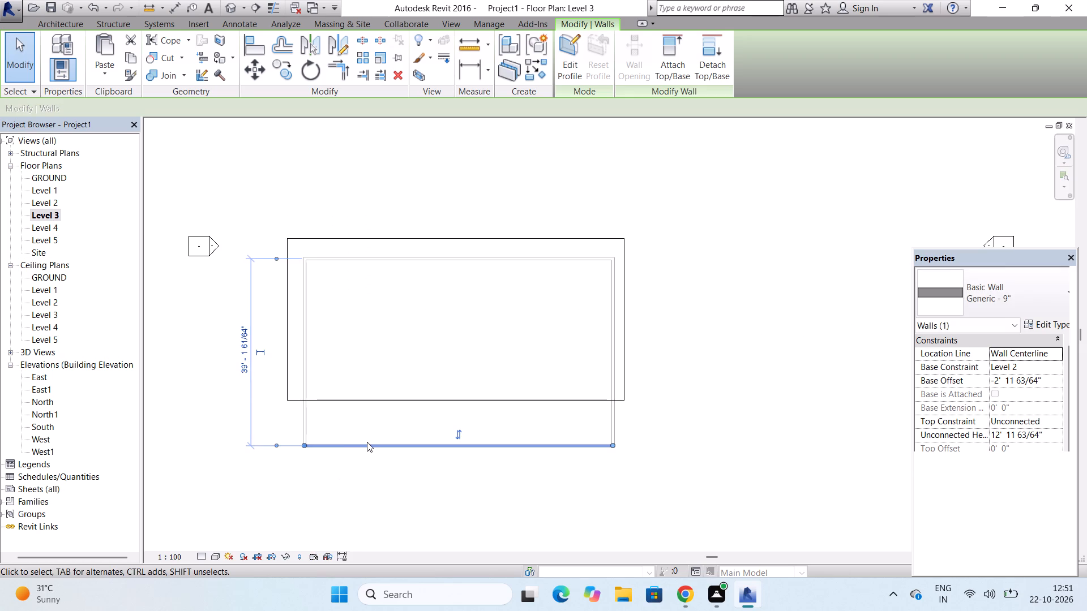
left_click_drag(367, 442, 367, 410)
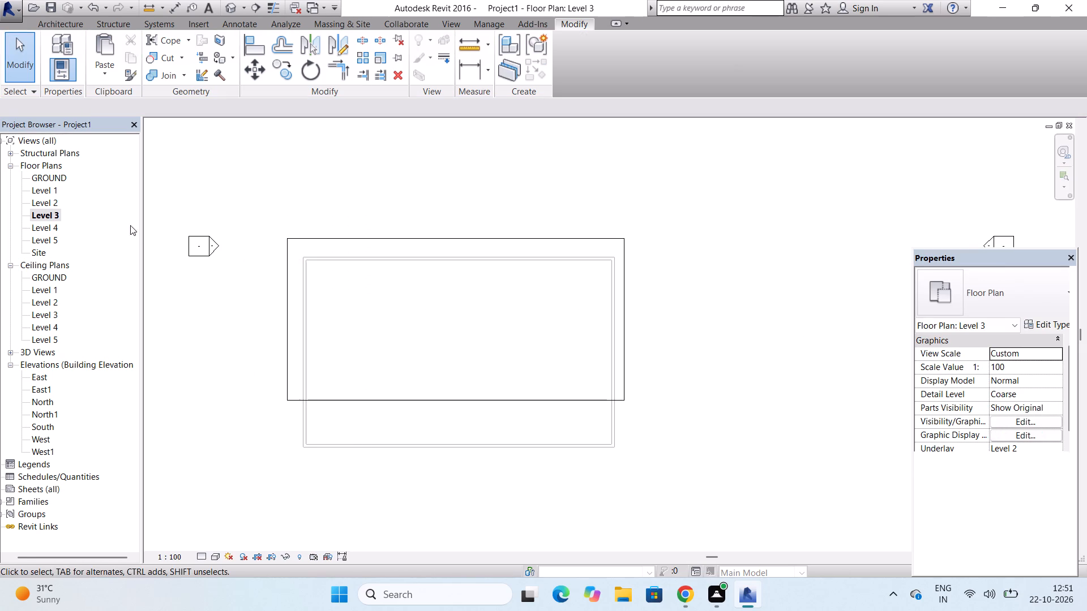
double_click(42, 204)
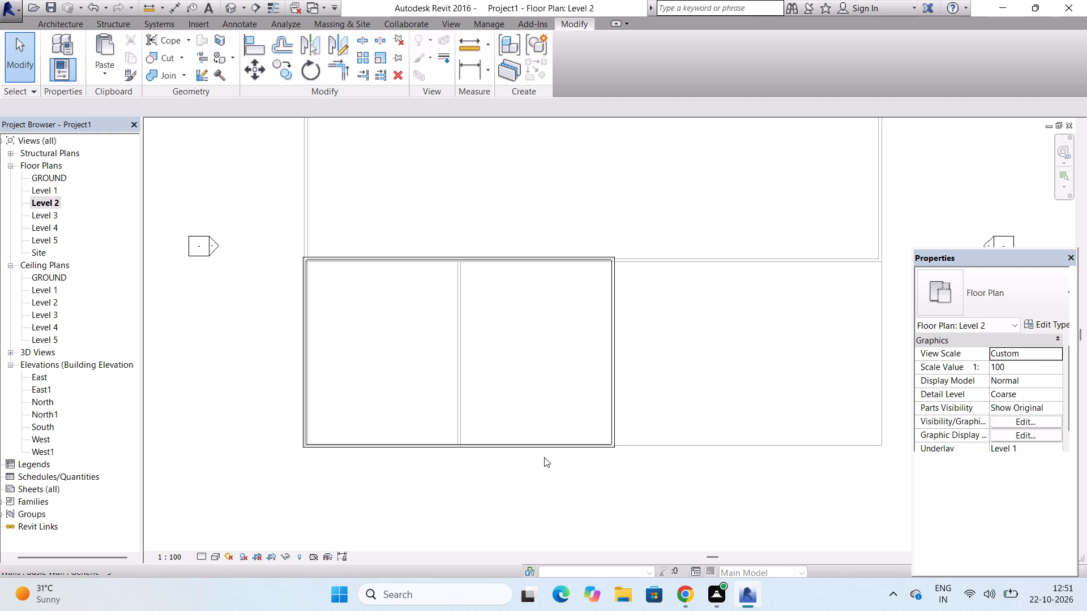
left_click(436, 444)
left_click_drag(436, 444, 436, 437)
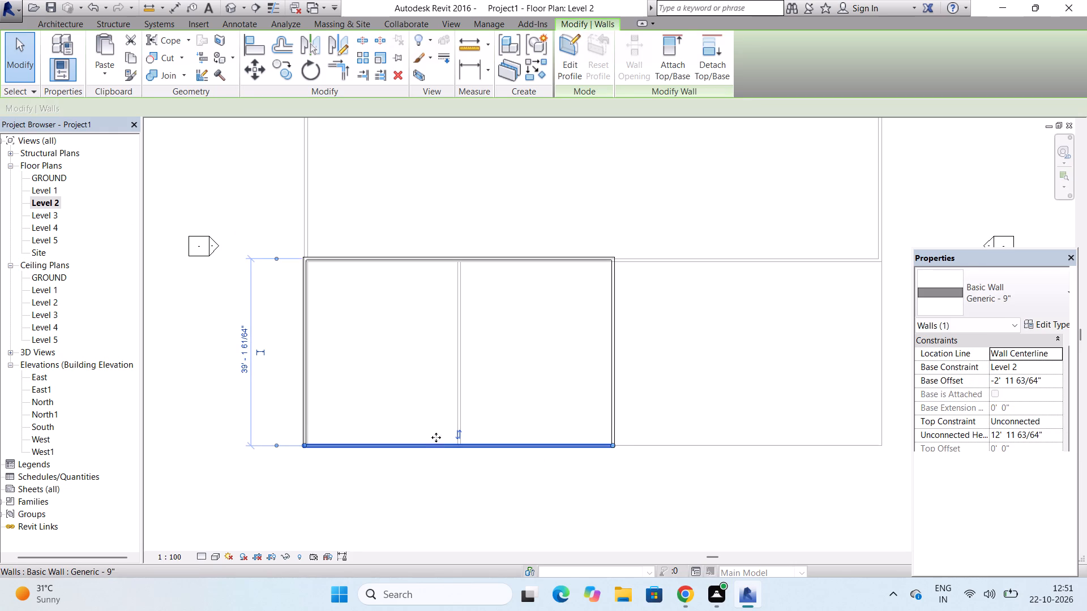
left_click_drag(436, 437, 436, 424)
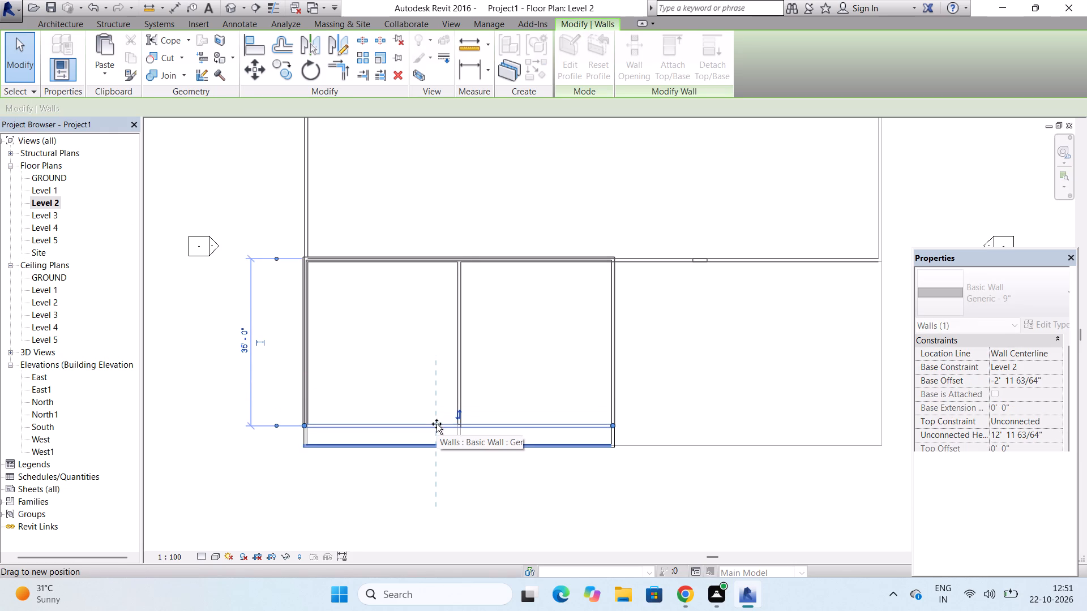
left_click_drag(436, 424, 436, 432)
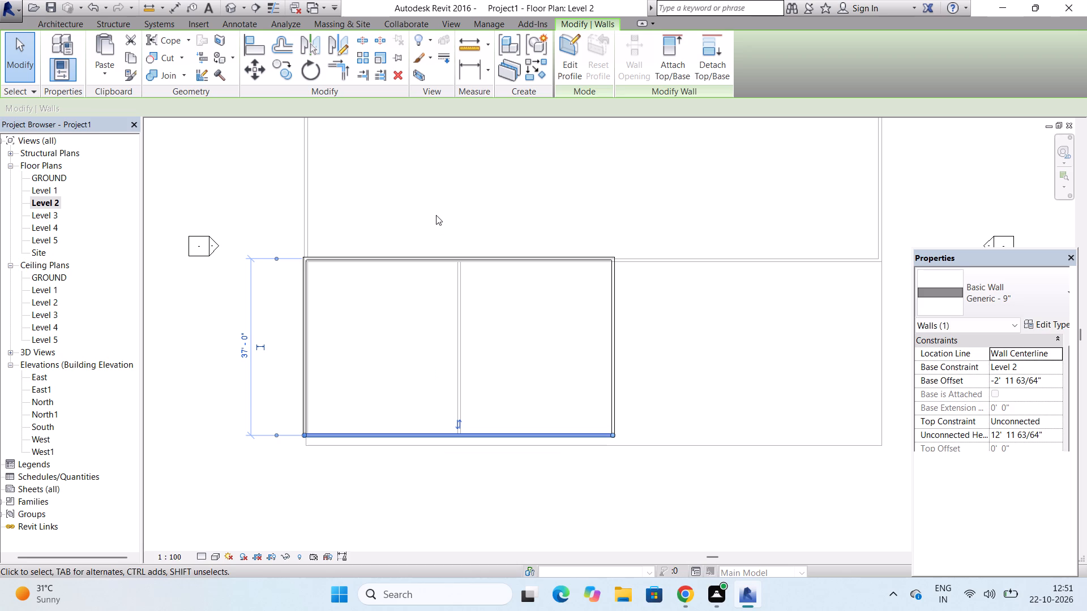
In the Level 3 floor plan, shift the in-place roof slab forward to just beyond the moved front wall, and open it for in-place editing.
double_click(57, 212)
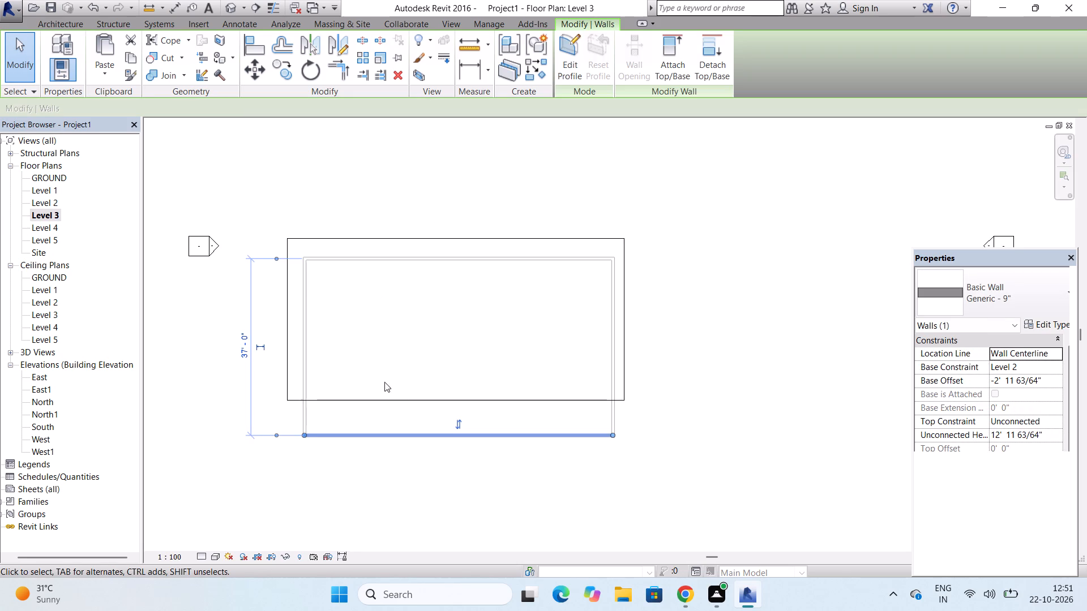
left_click(387, 397)
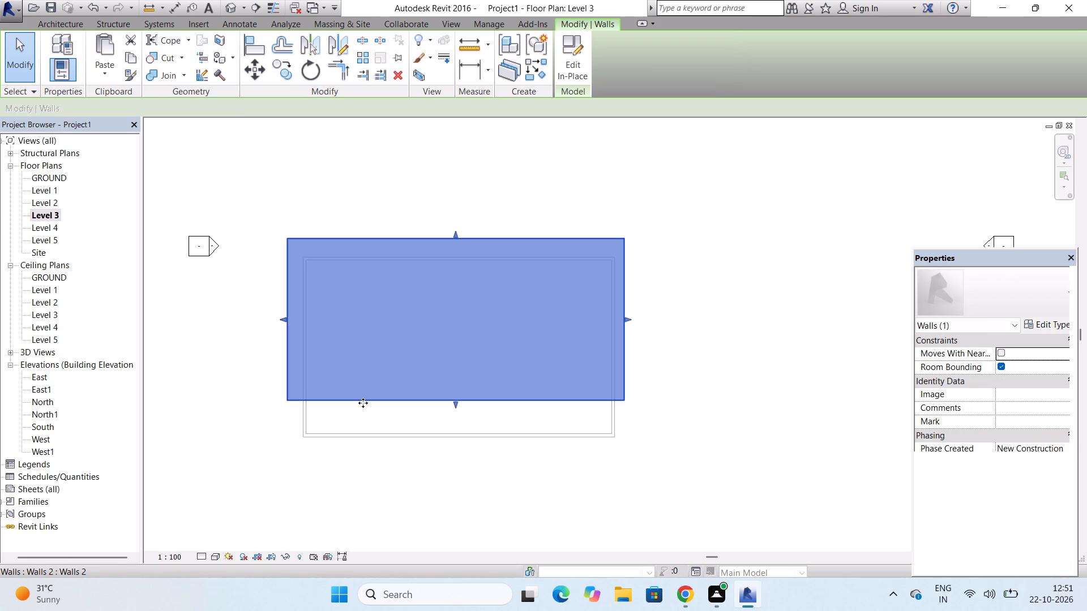
double_click(363, 403)
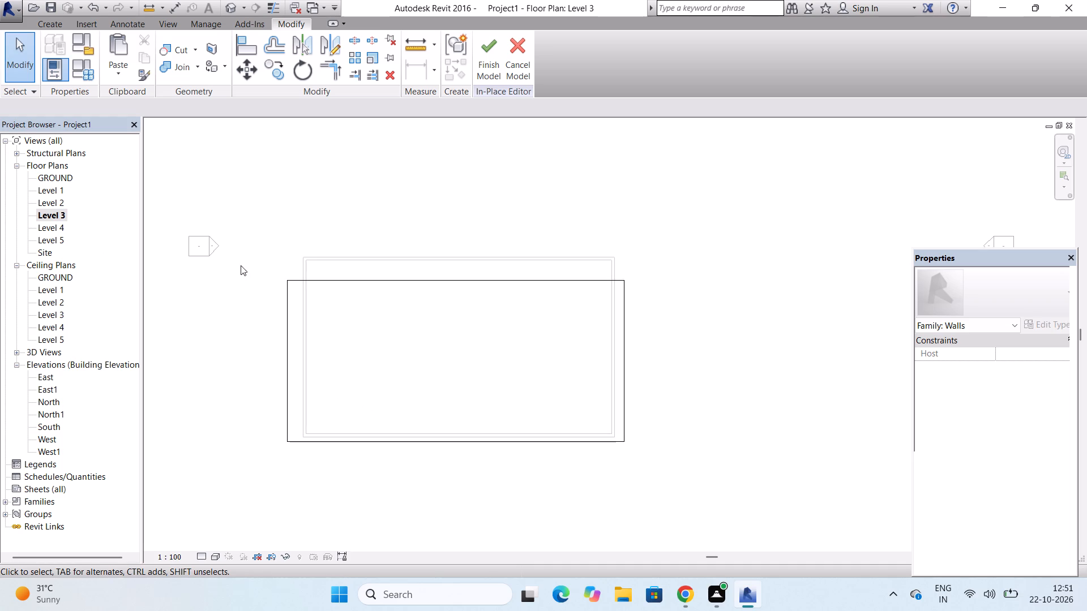
Edit the roof slab's extrusion sketch, moving its left side line inward to the outer face of the wall below.
double_click(316, 281)
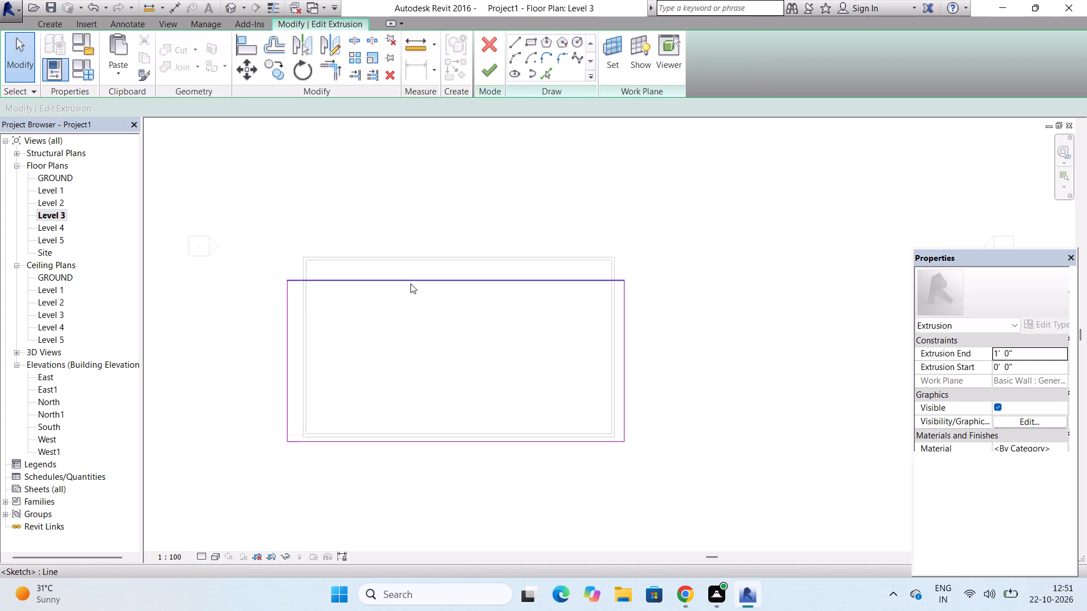
scroll(410, 283, "up", 5)
scroll(410, 278, "down", 4)
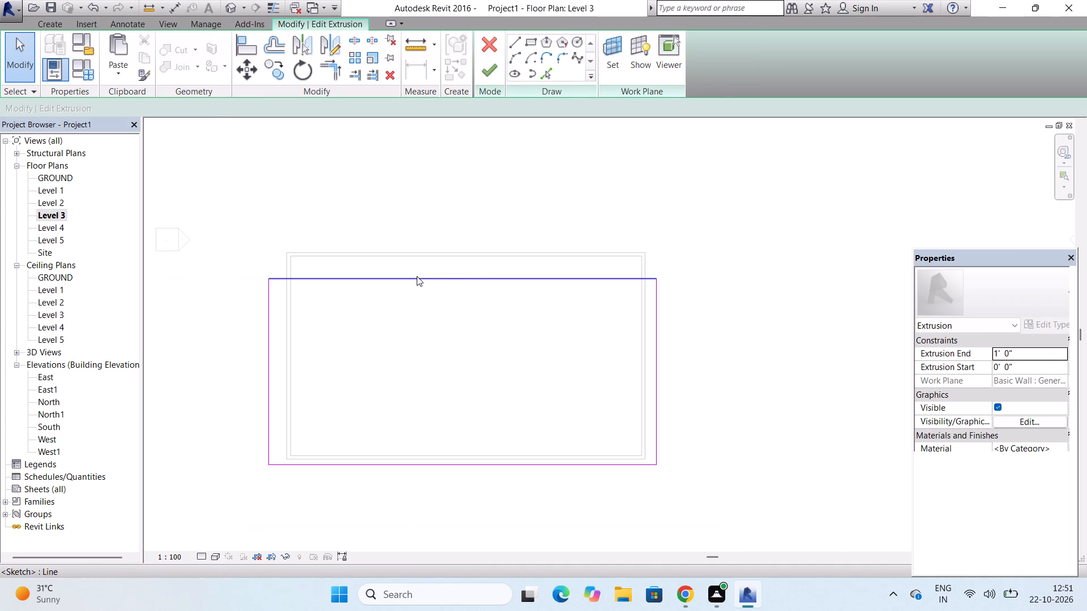
left_click(228, 7)
left_click(228, 7)
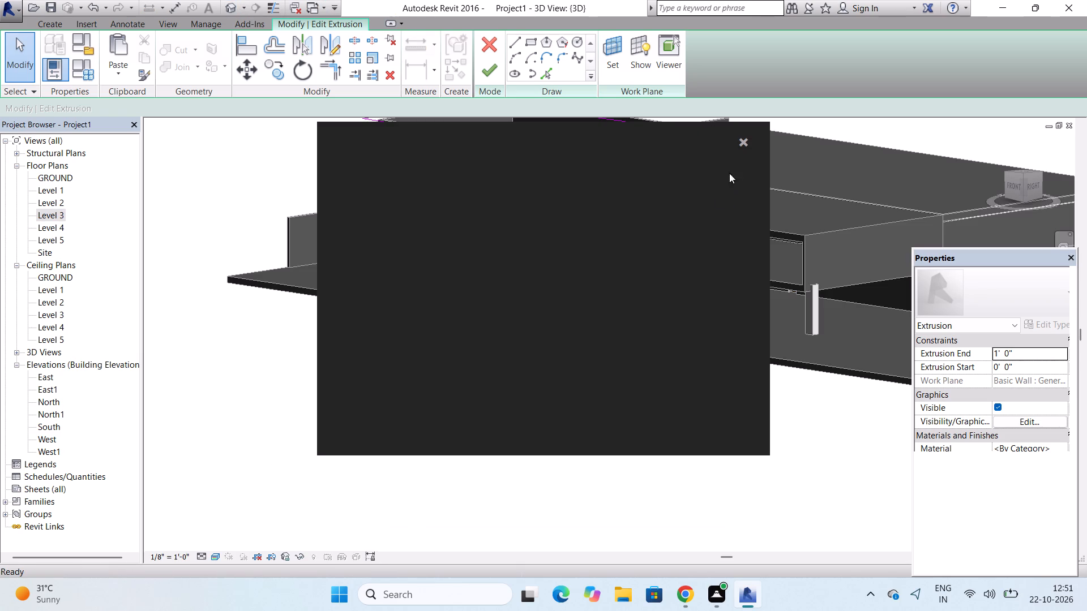
left_click(741, 139)
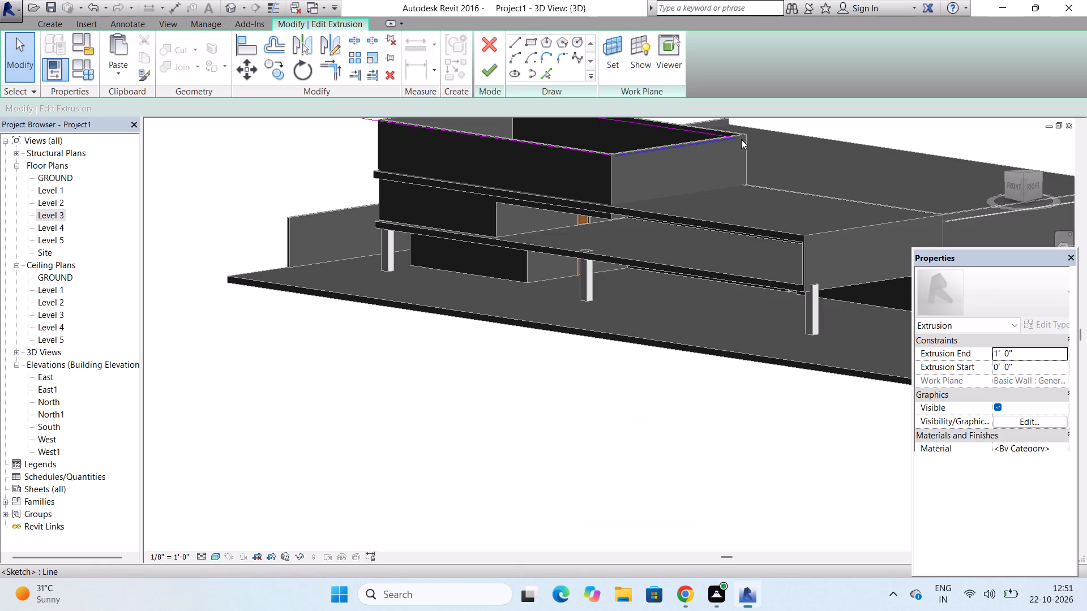
scroll(693, 208, "down", 3)
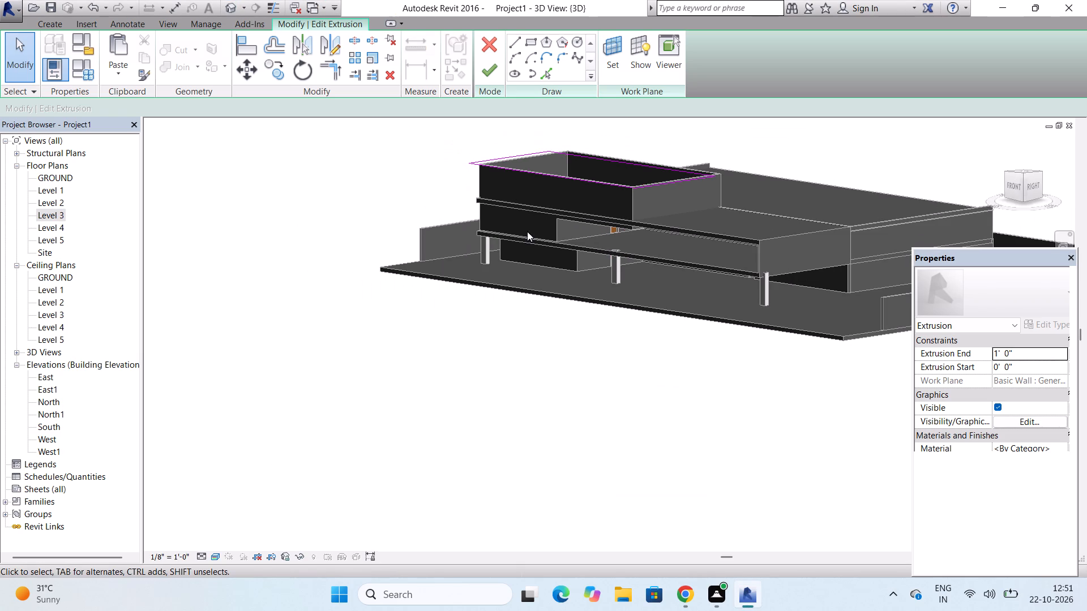
double_click(50, 212)
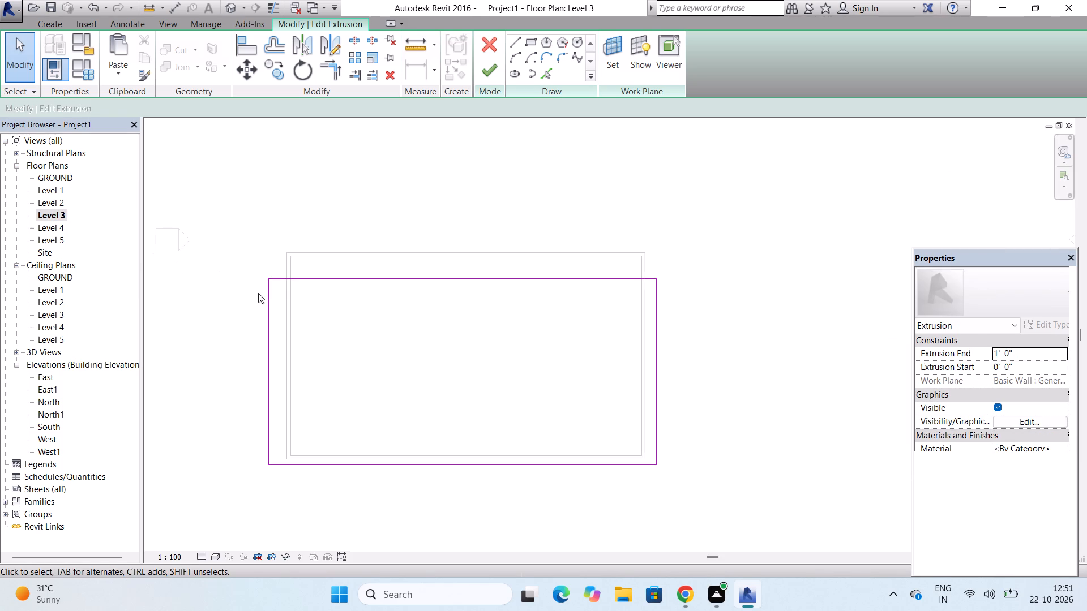
left_click_drag(268, 315, 281, 315)
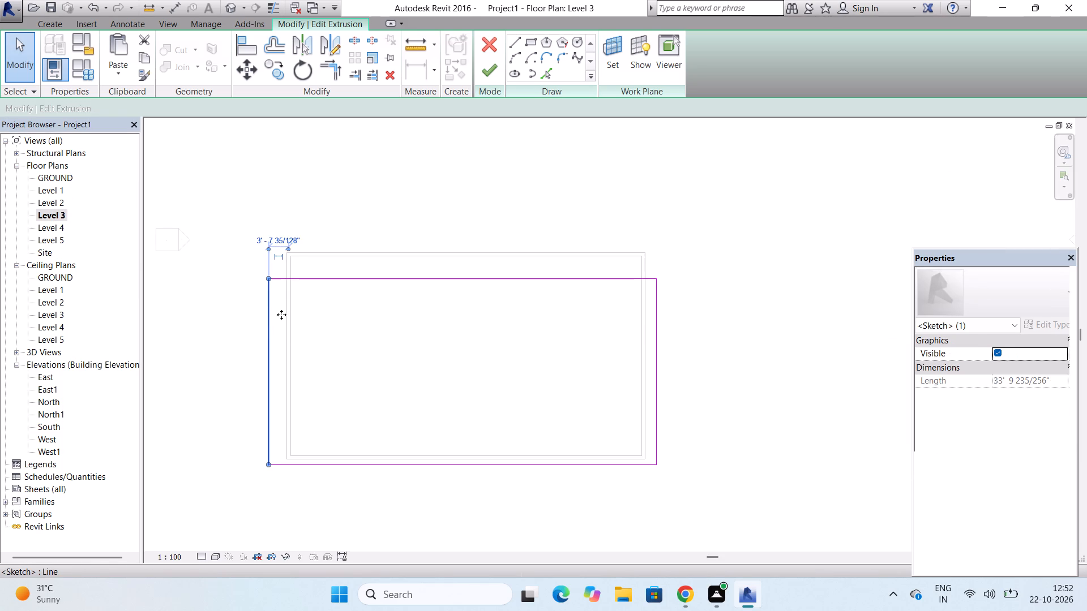
left_click_drag(281, 315, 284, 317)
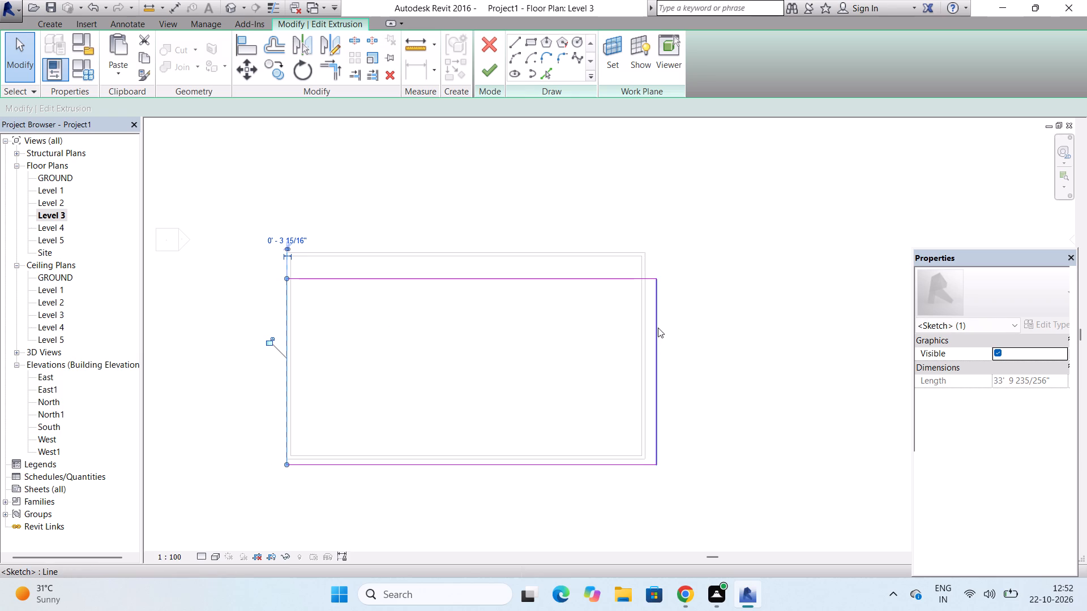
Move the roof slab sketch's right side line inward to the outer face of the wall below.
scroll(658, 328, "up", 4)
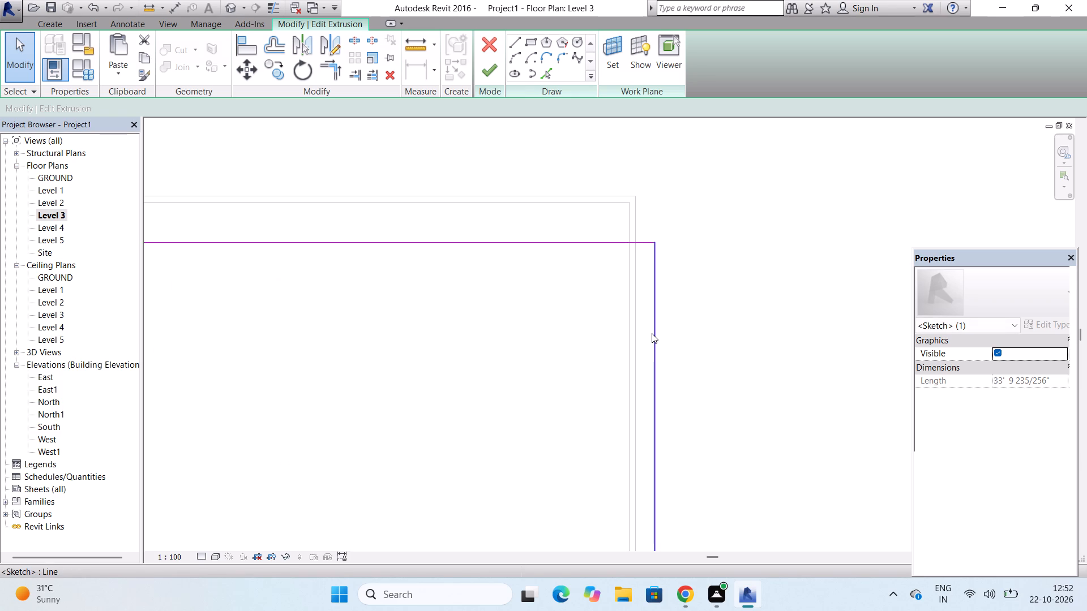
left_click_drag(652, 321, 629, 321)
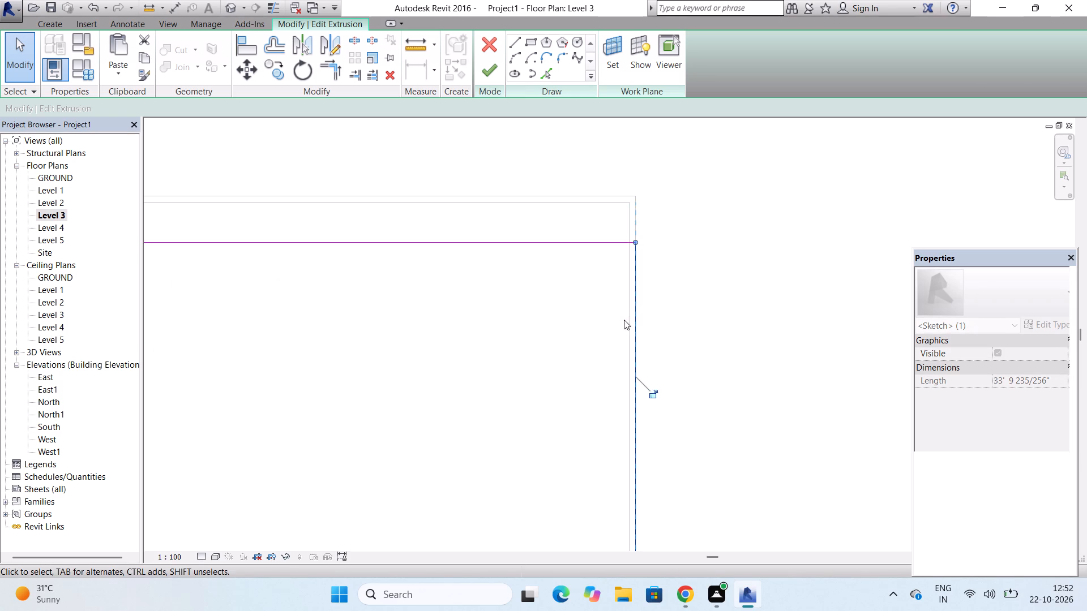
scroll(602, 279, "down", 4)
Extend the roof slab sketch beyond the walls by 3' 0" at the rear and left, 6' 0" at the front and 4' 0" at the right; finish the sketch.
left_click(497, 258)
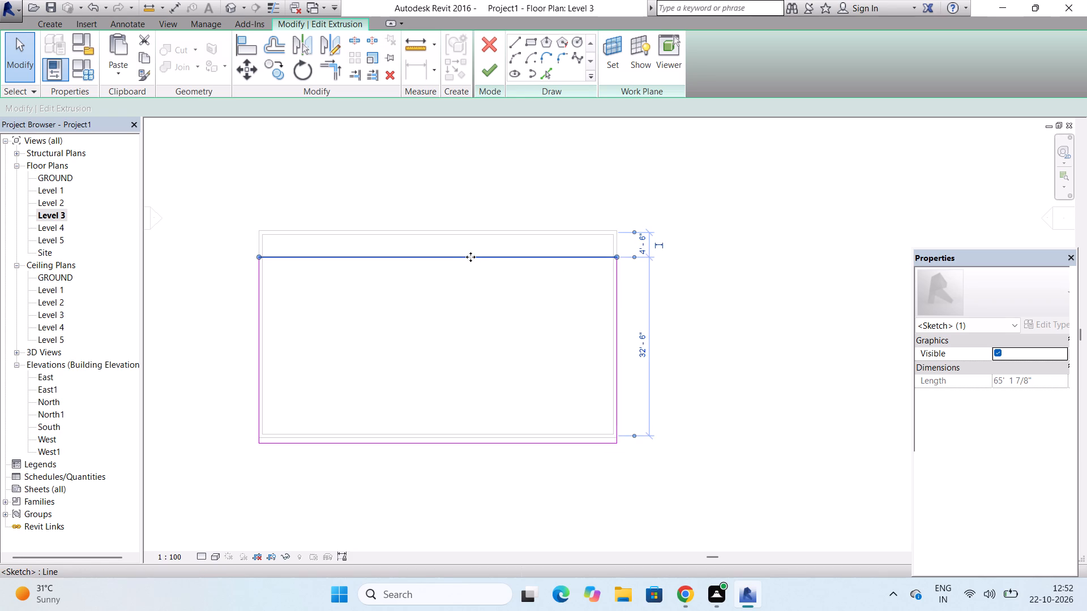
left_click_drag(470, 257, 469, 231)
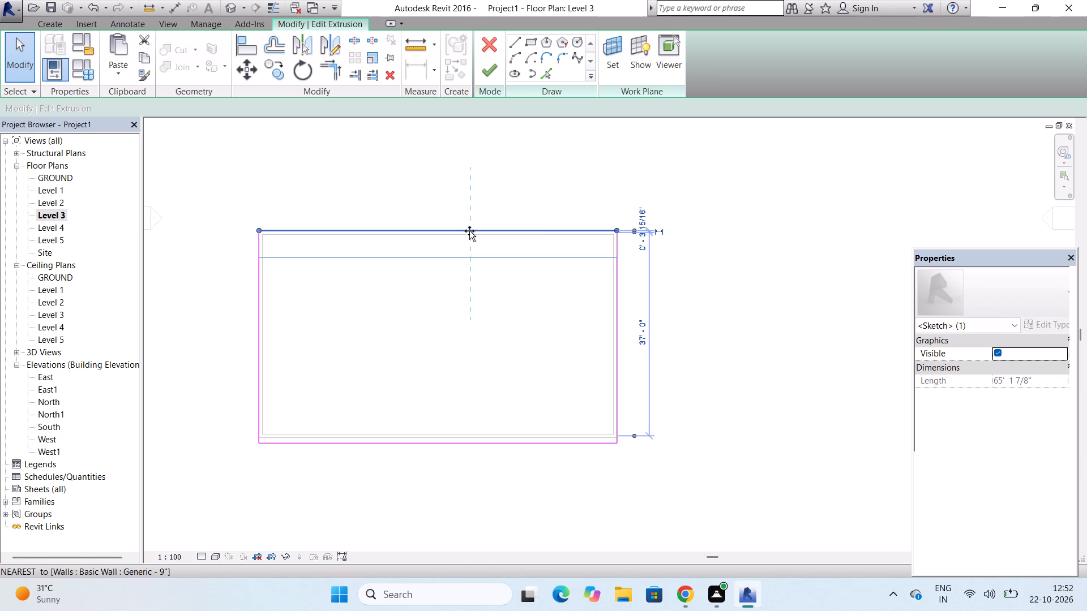
left_click_drag(469, 231, 469, 217)
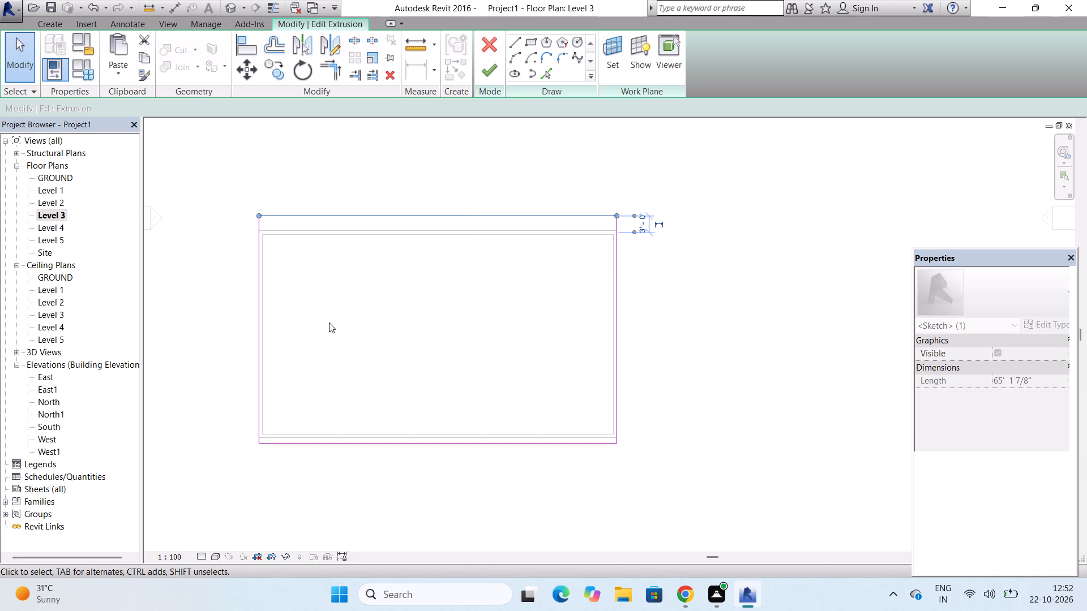
left_click_drag(258, 325, 251, 325)
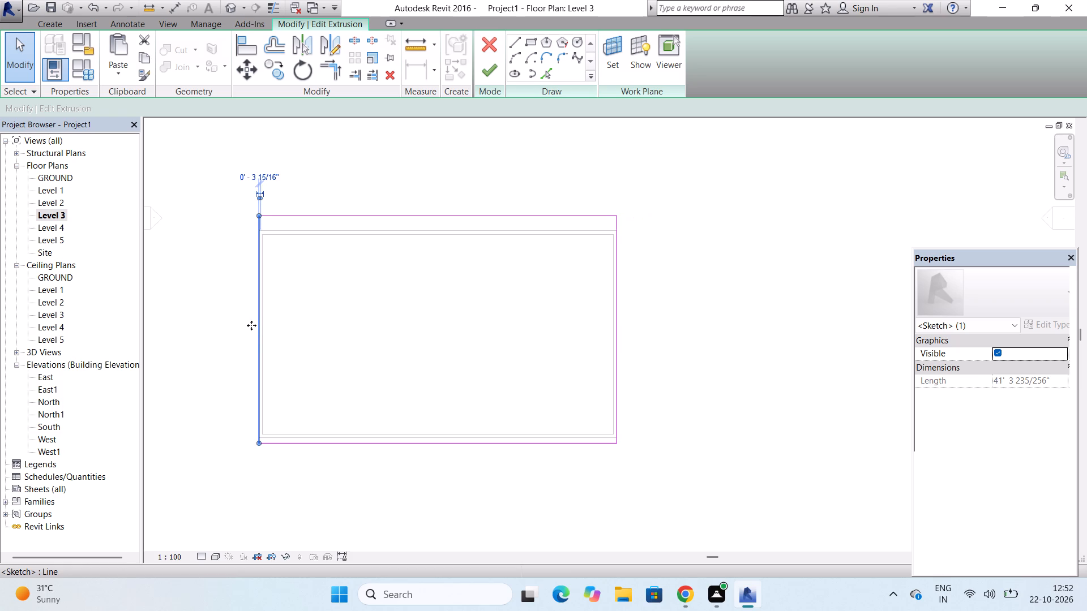
left_click_drag(251, 325, 244, 325)
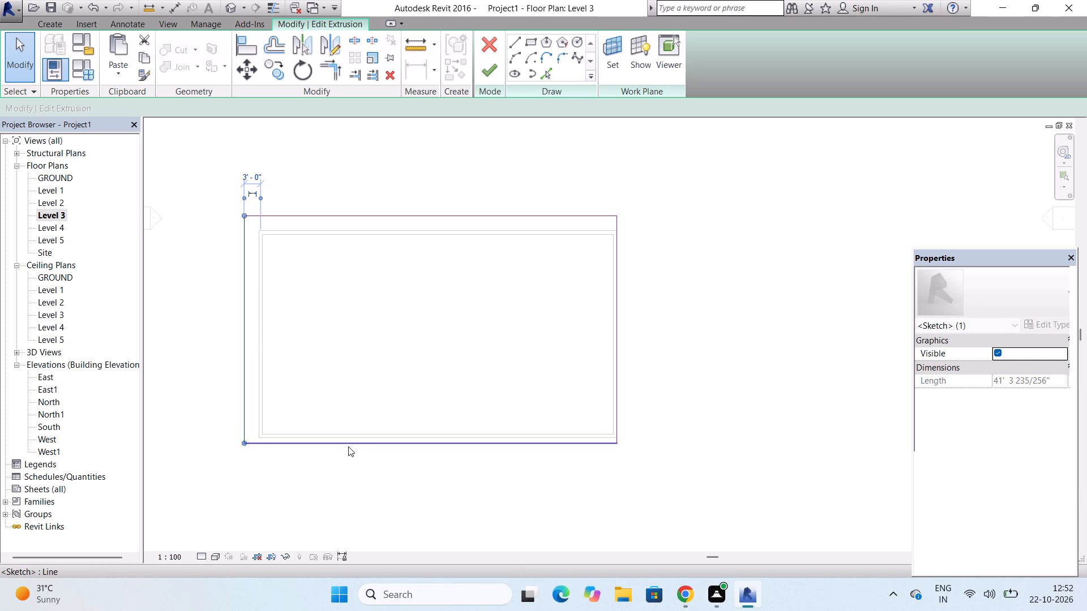
left_click_drag(348, 442, 352, 466)
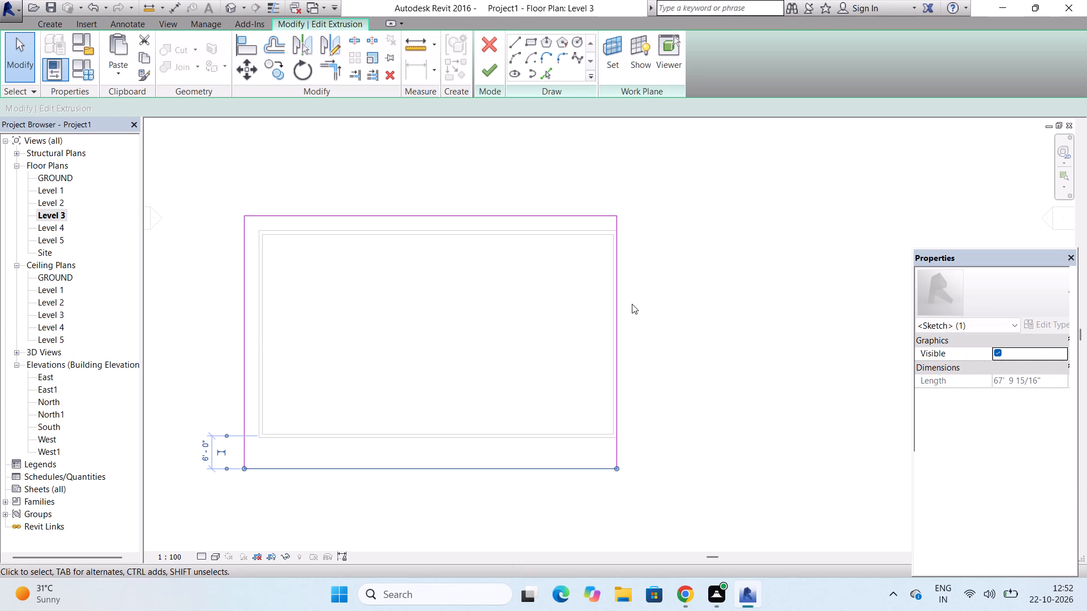
left_click_drag(617, 329, 638, 330)
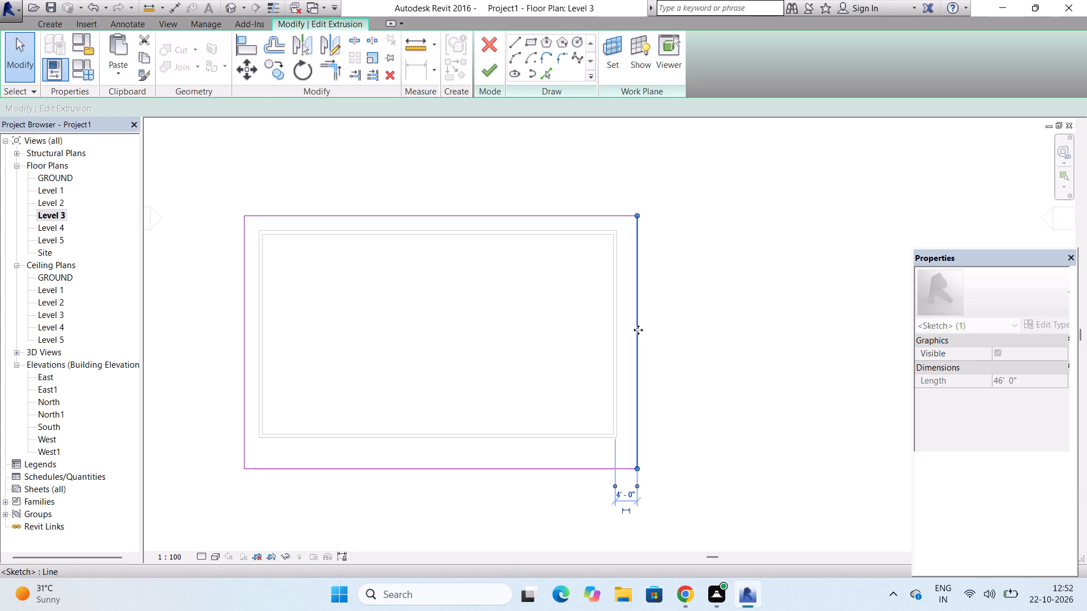
left_click(494, 69)
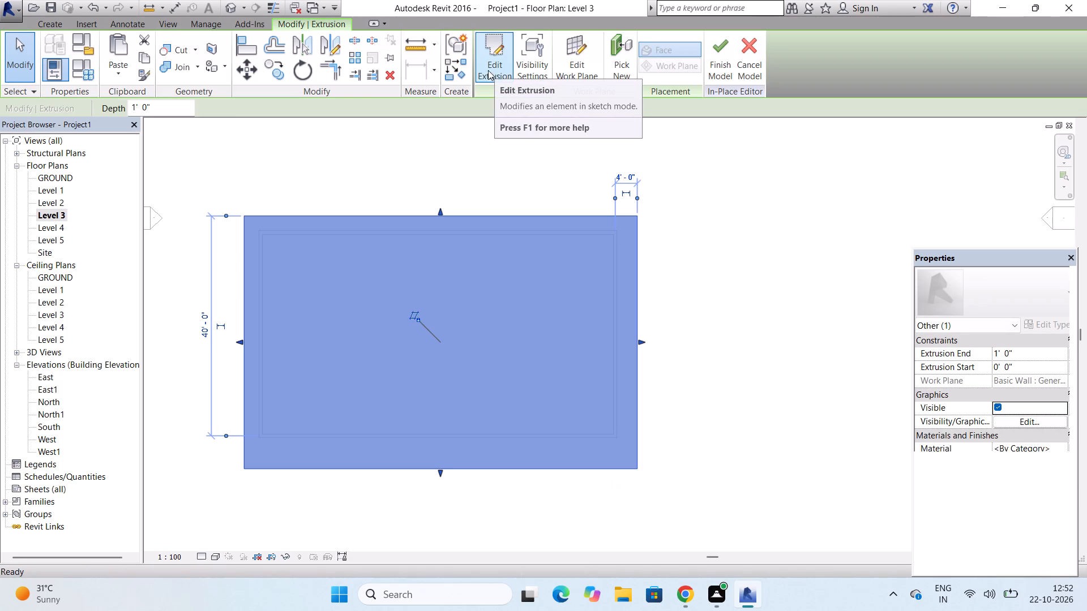
Return to 3D, check the enlarged roof slab from the front, and finish the in-place model.
double_click(234, 9)
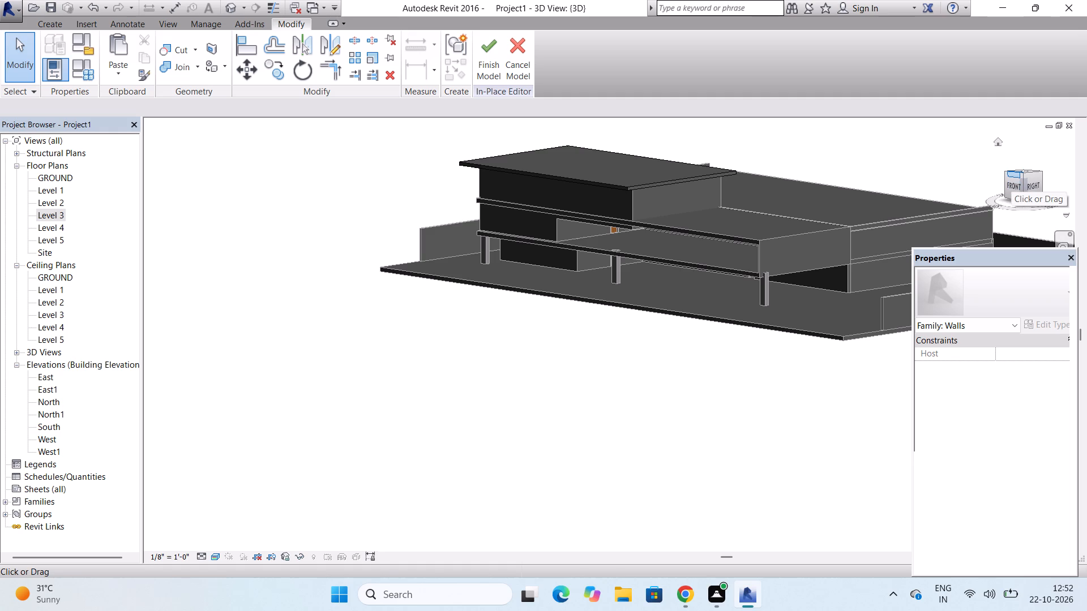
left_click_drag(1005, 175, 1015, 173)
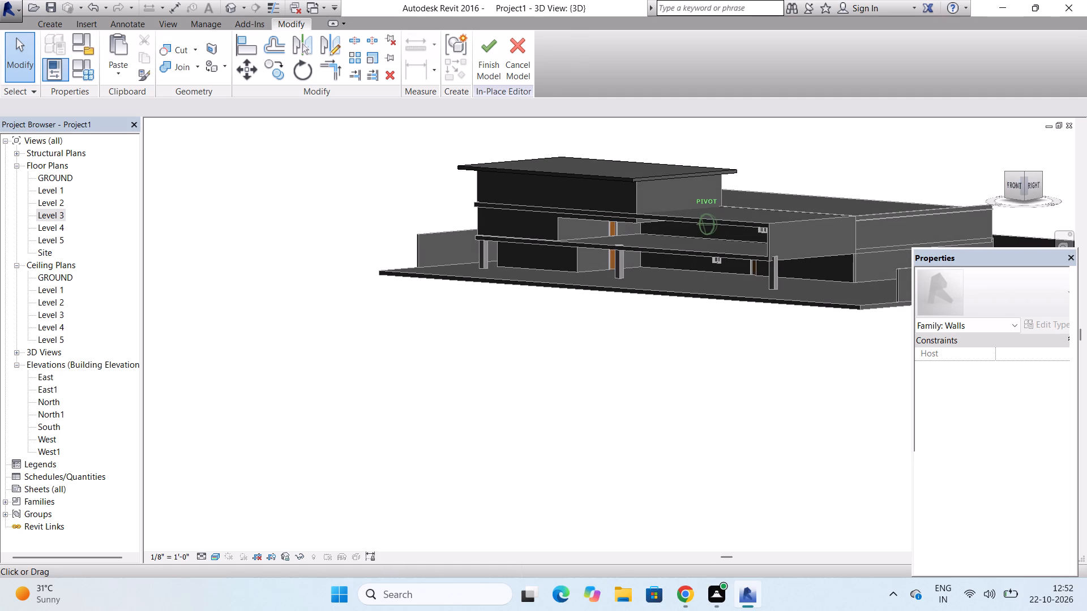
left_click_drag(1015, 173, 1038, 169)
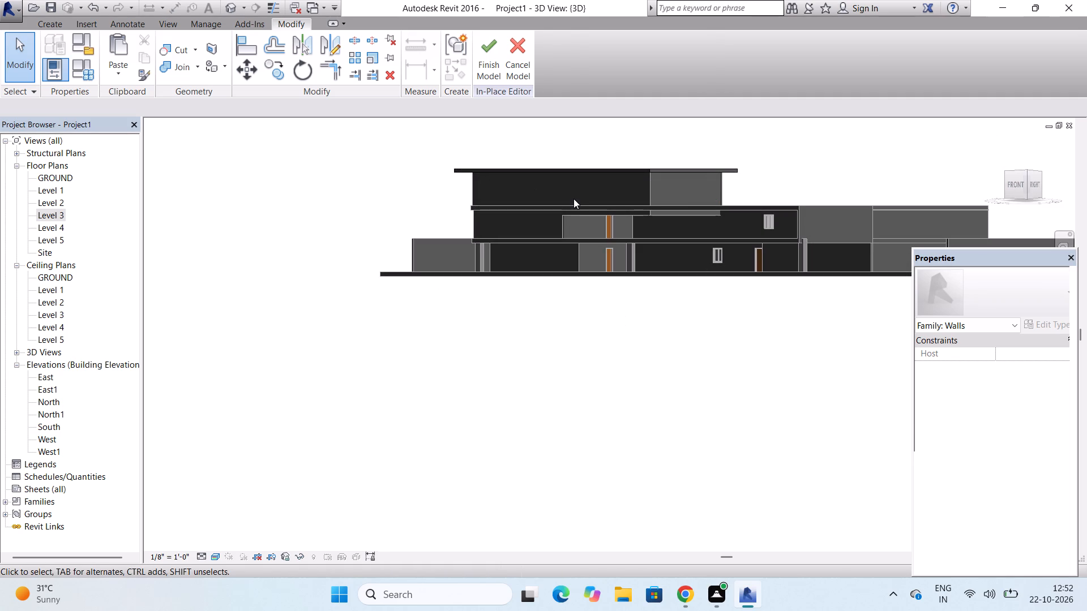
scroll(574, 199, "up", 10)
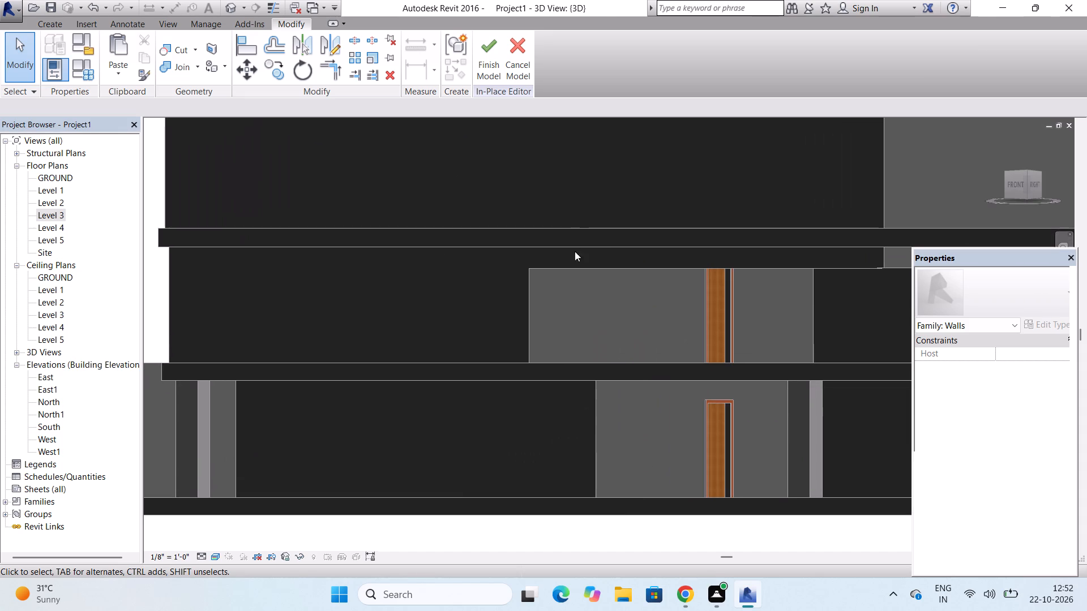
left_click(526, 287)
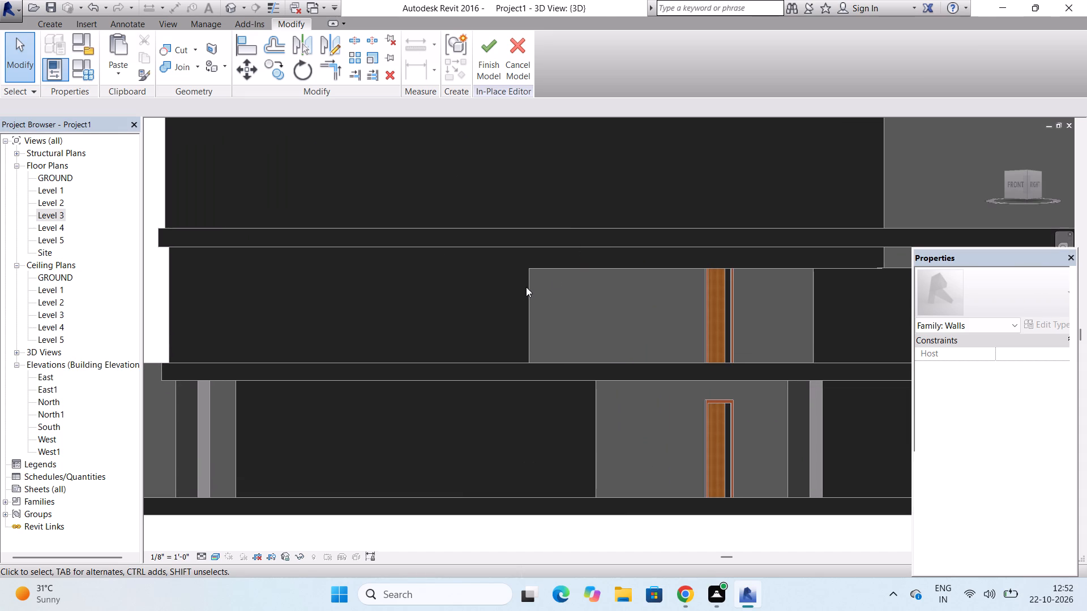
left_click(526, 287)
left_click(483, 66)
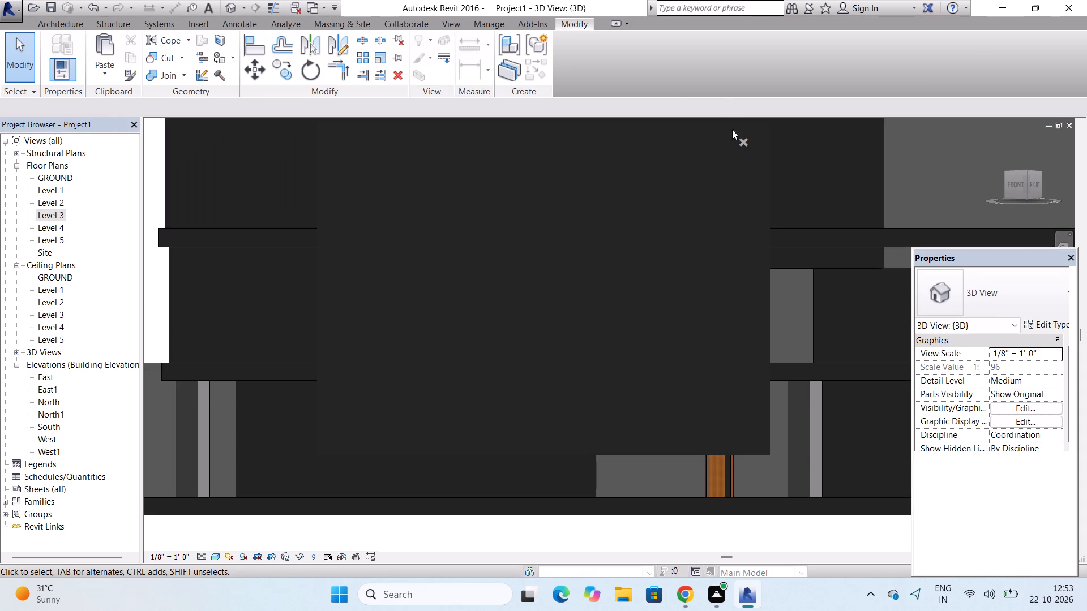
left_click(737, 140)
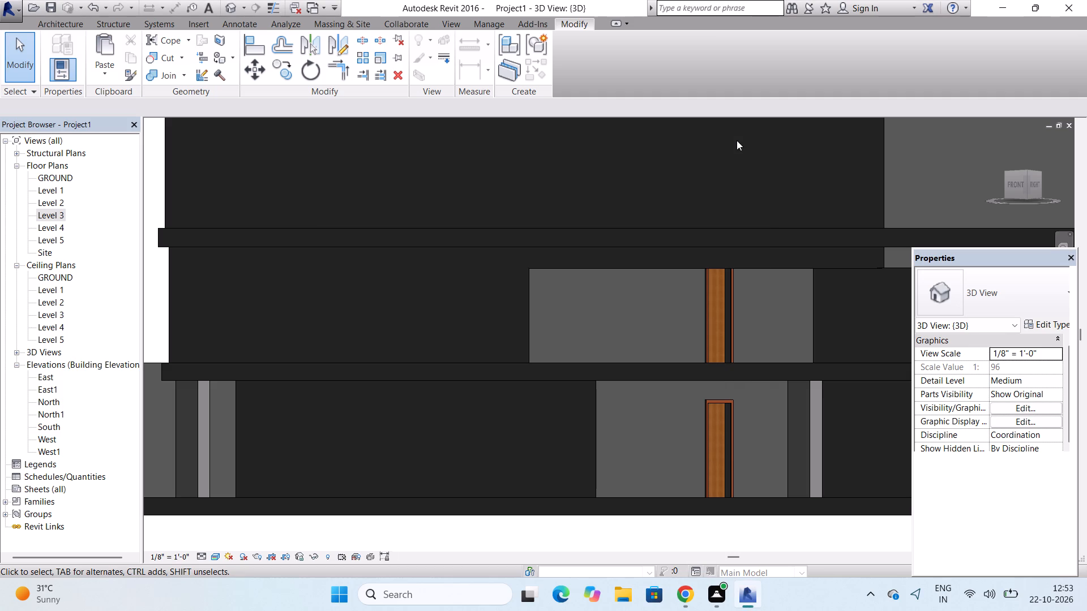
In the Level 1 floor plan, move the small room's front wall back in line with the wall below, 28' 0" from the opposite wall.
left_click(530, 300)
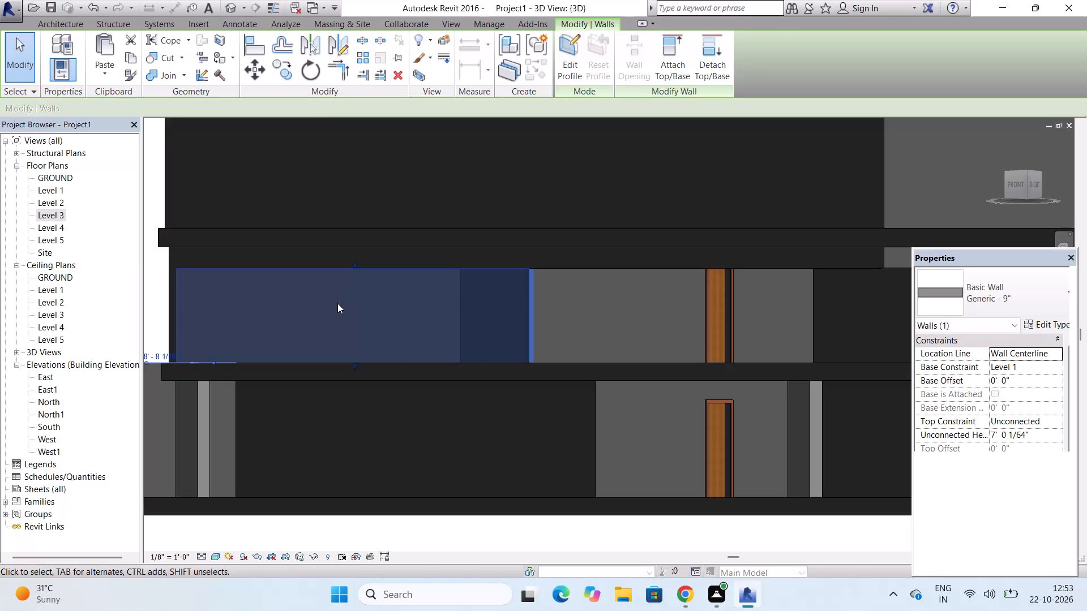
key("Escape")
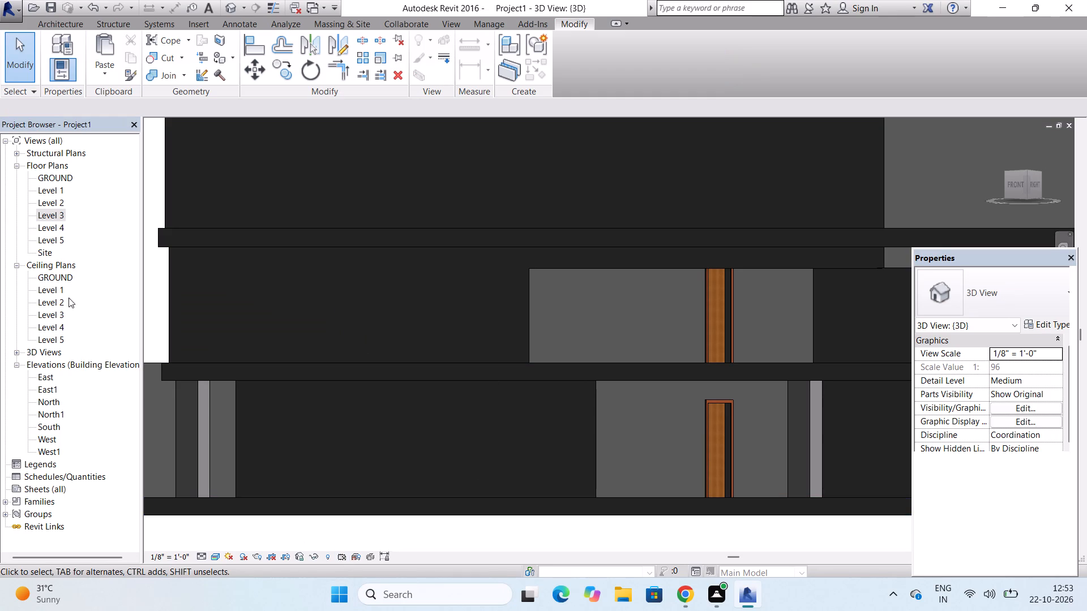
left_click(51, 201)
double_click(51, 193)
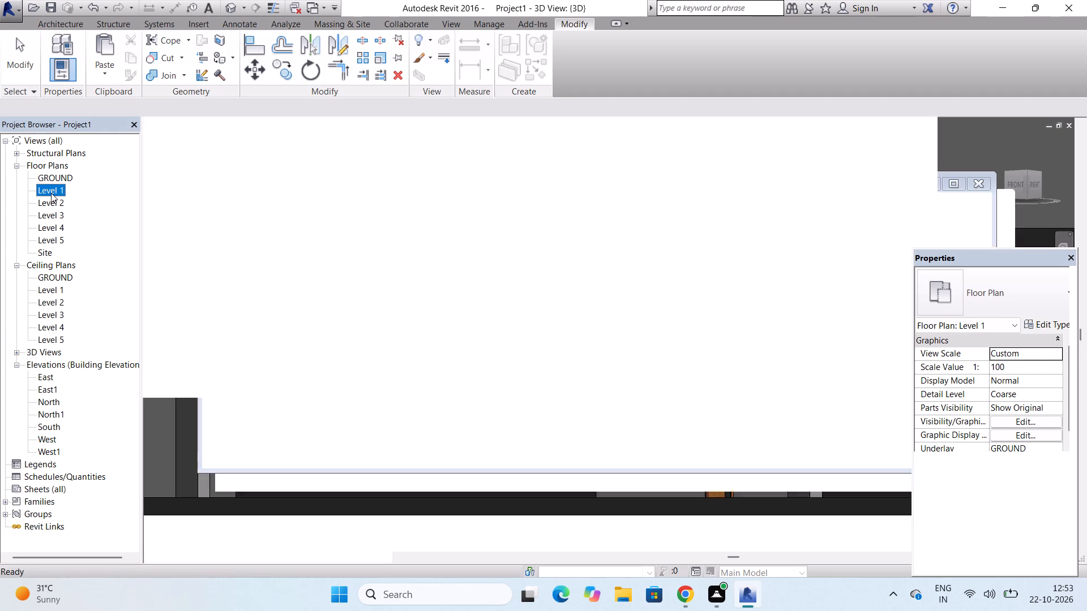
scroll(475, 393, "up", 3)
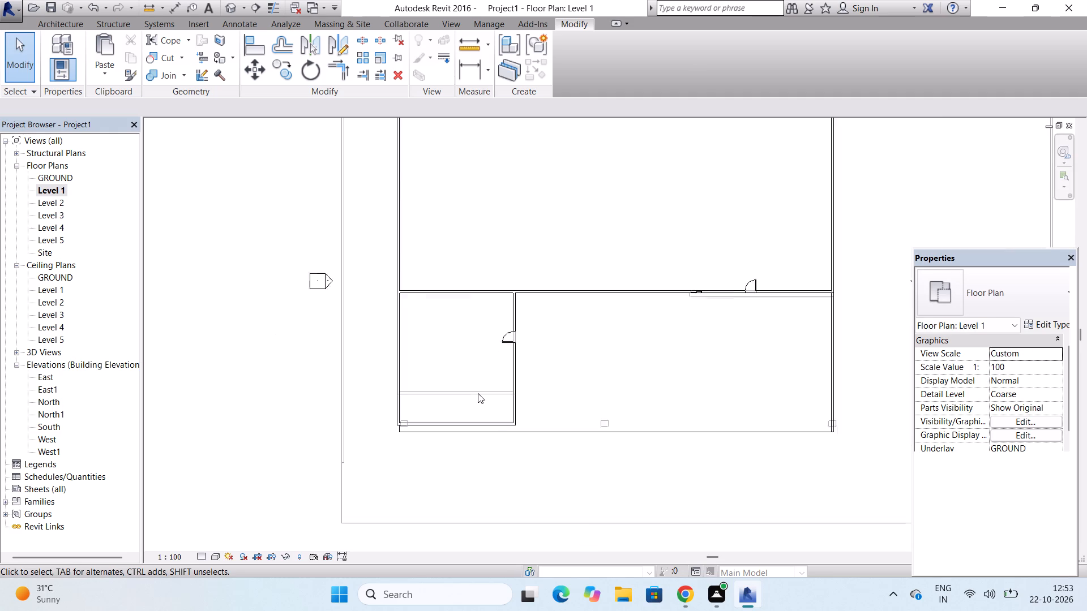
scroll(478, 393, "up", 1)
left_click(482, 435)
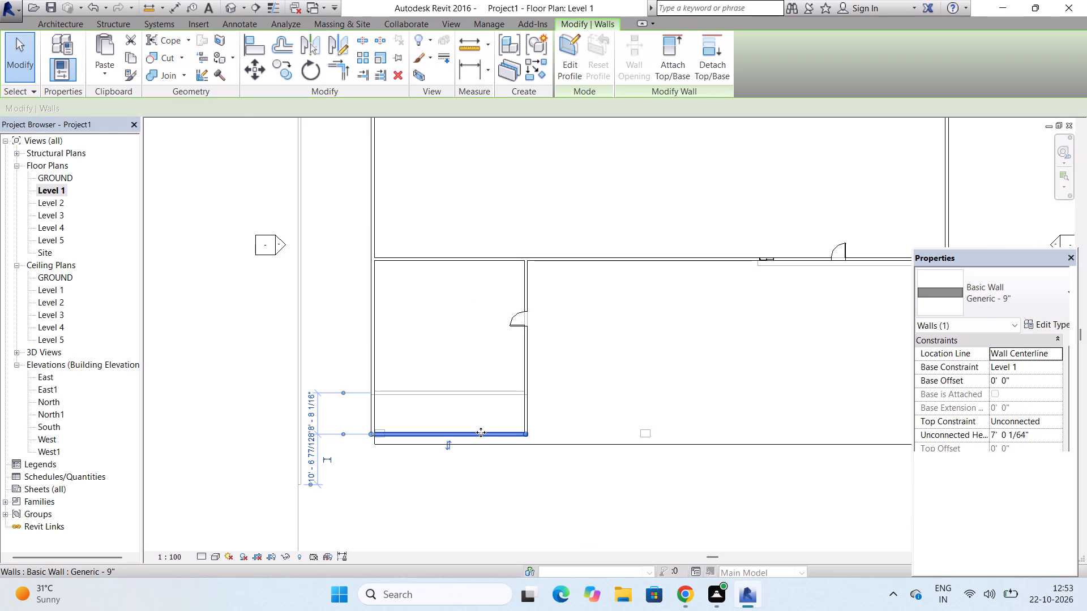
left_click_drag(478, 432, 478, 400)
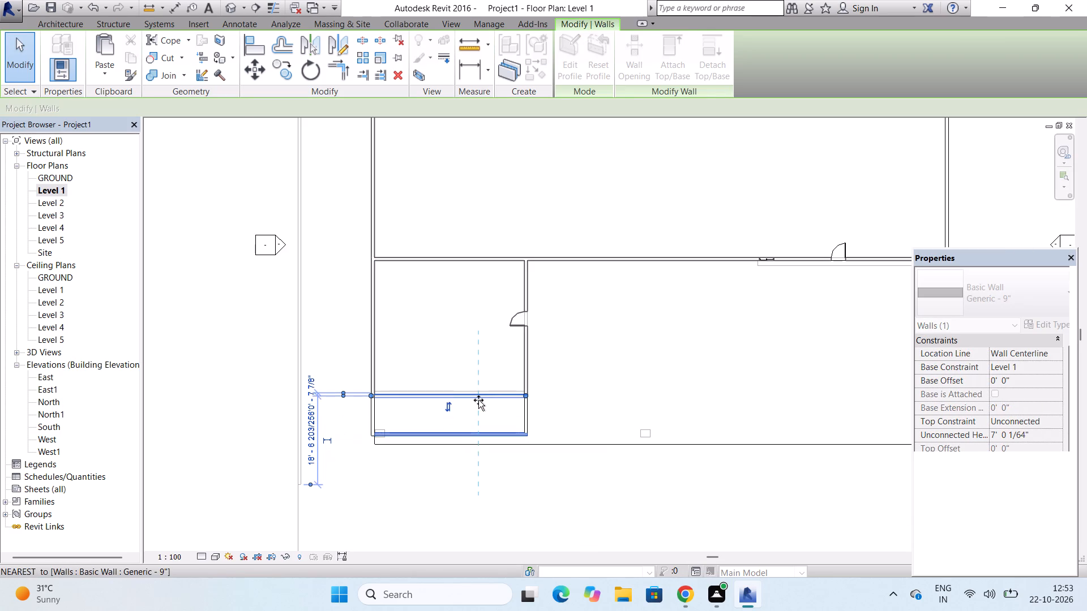
left_click_drag(478, 400, 477, 391)
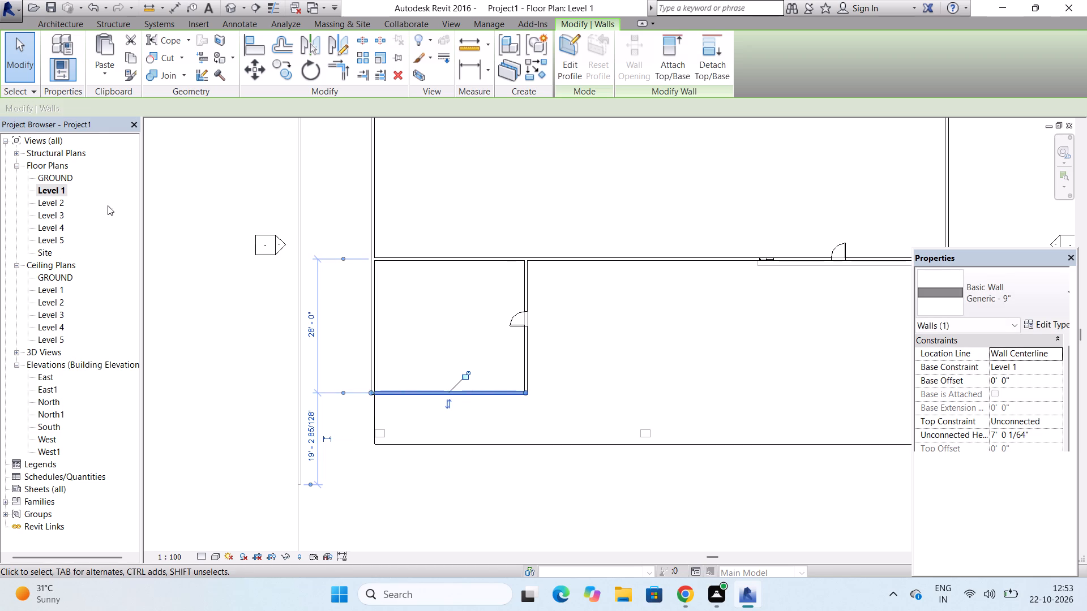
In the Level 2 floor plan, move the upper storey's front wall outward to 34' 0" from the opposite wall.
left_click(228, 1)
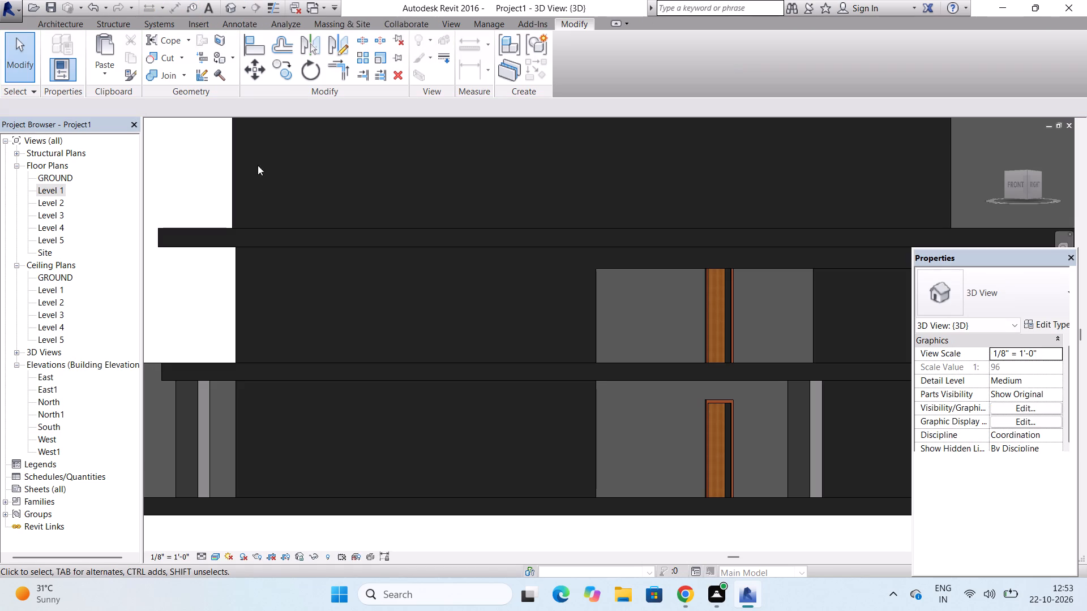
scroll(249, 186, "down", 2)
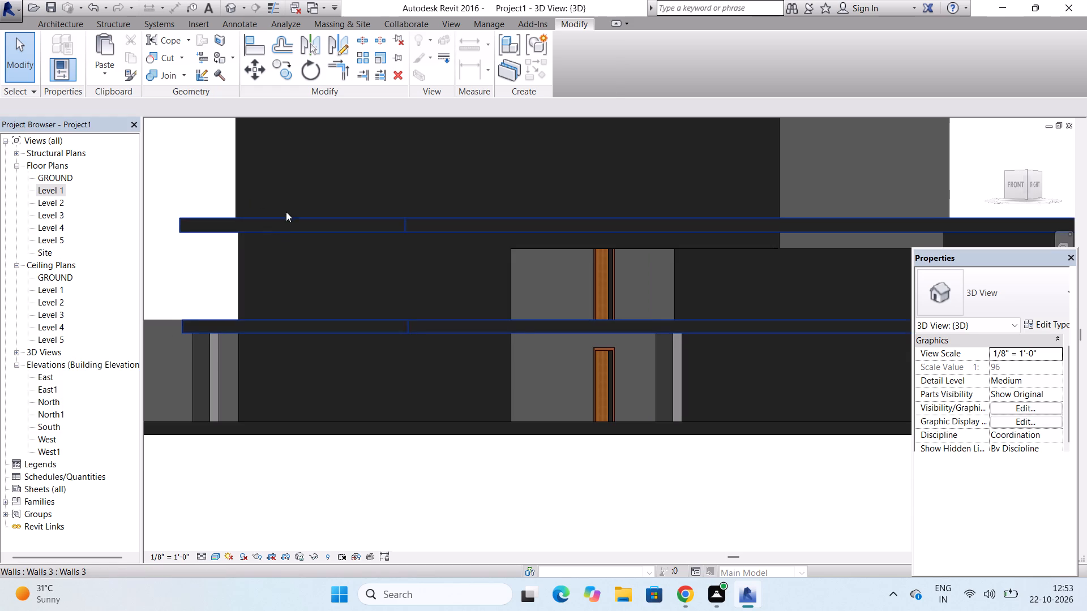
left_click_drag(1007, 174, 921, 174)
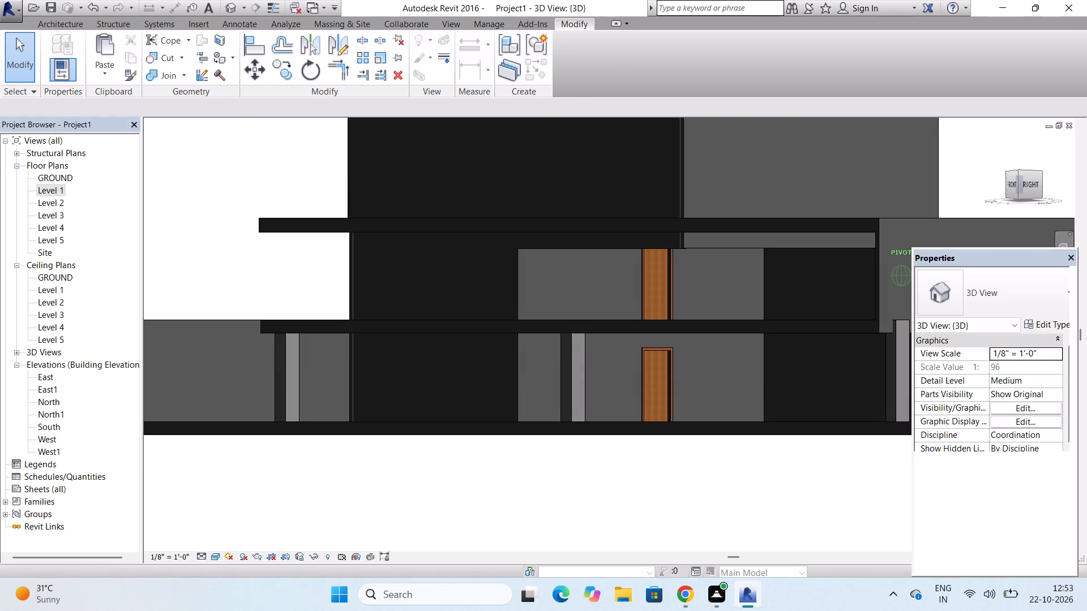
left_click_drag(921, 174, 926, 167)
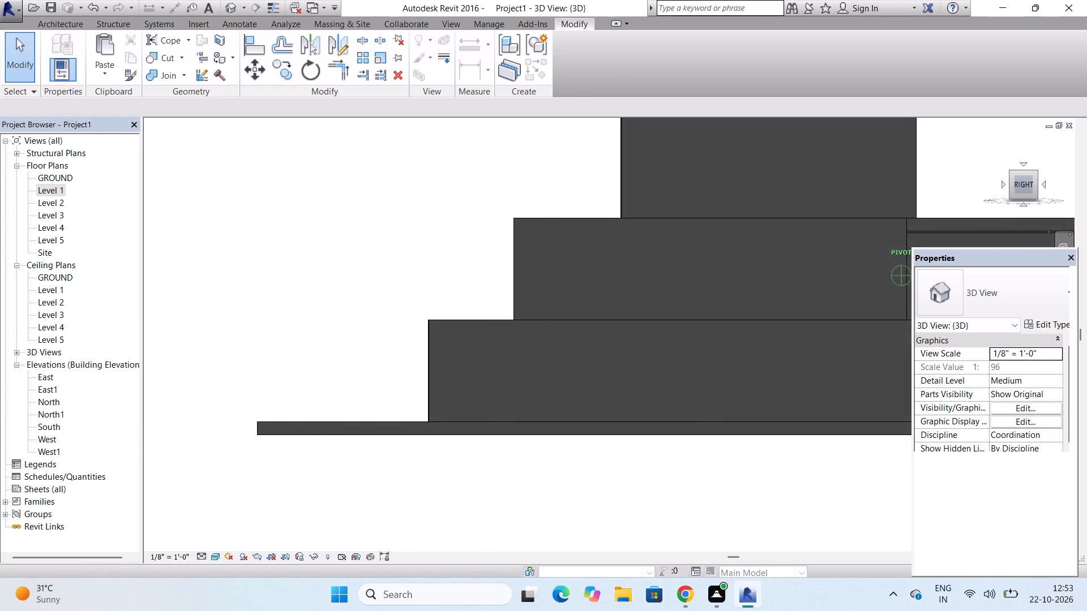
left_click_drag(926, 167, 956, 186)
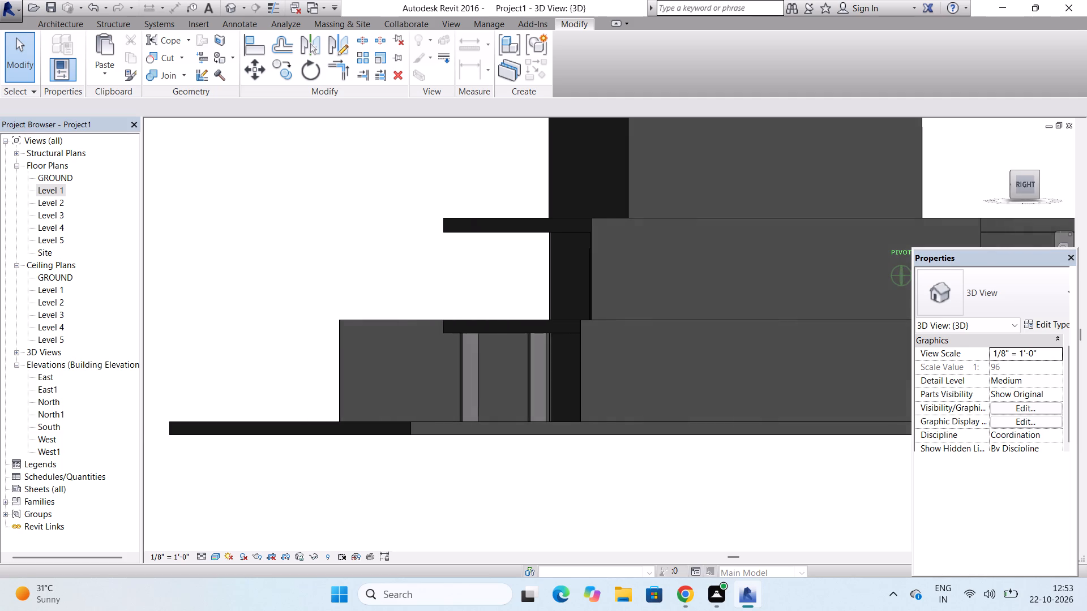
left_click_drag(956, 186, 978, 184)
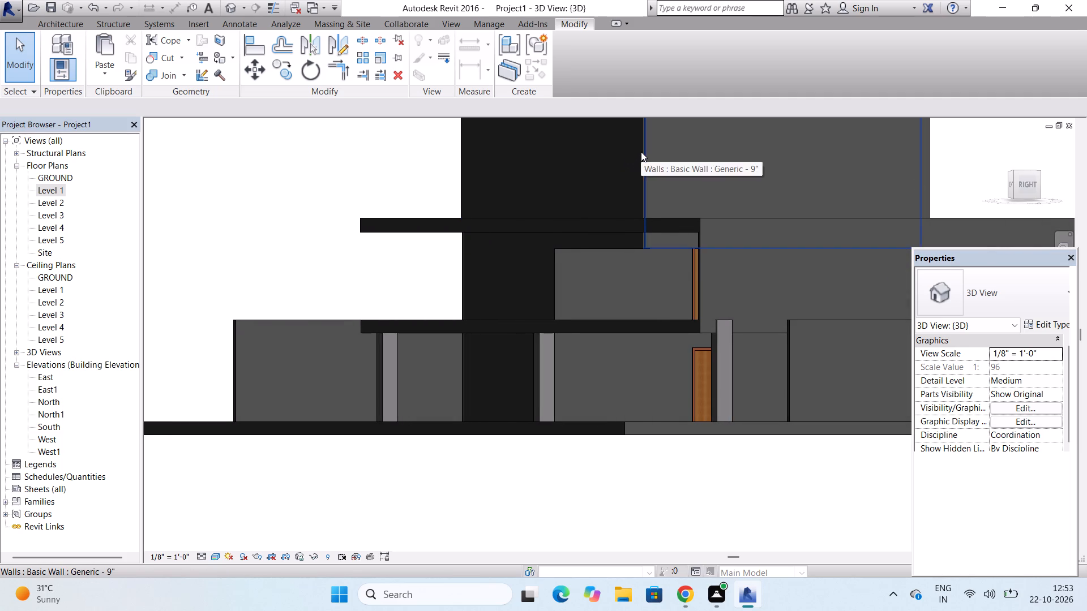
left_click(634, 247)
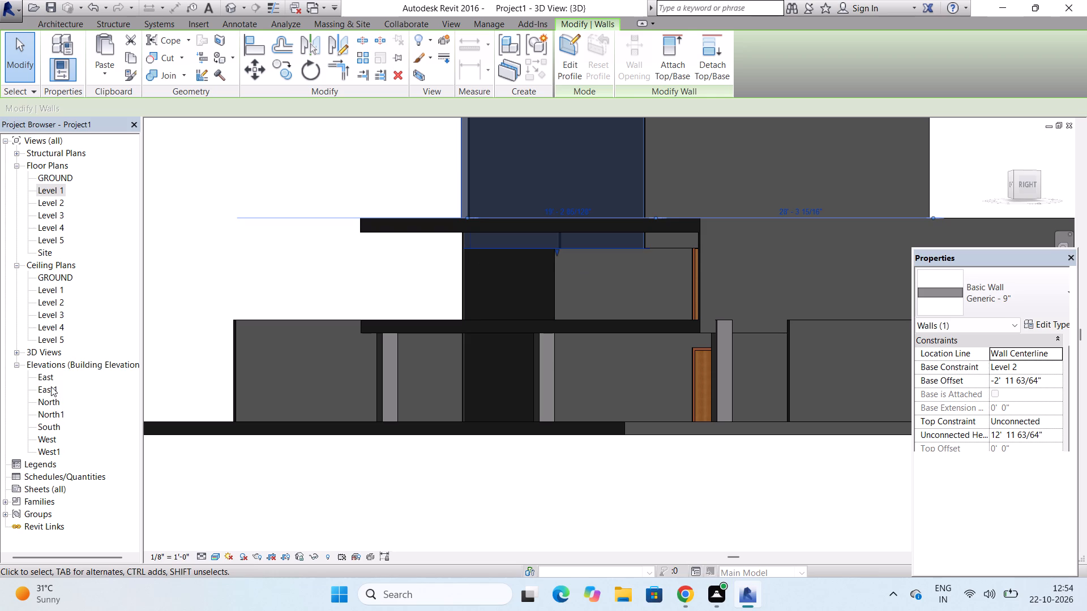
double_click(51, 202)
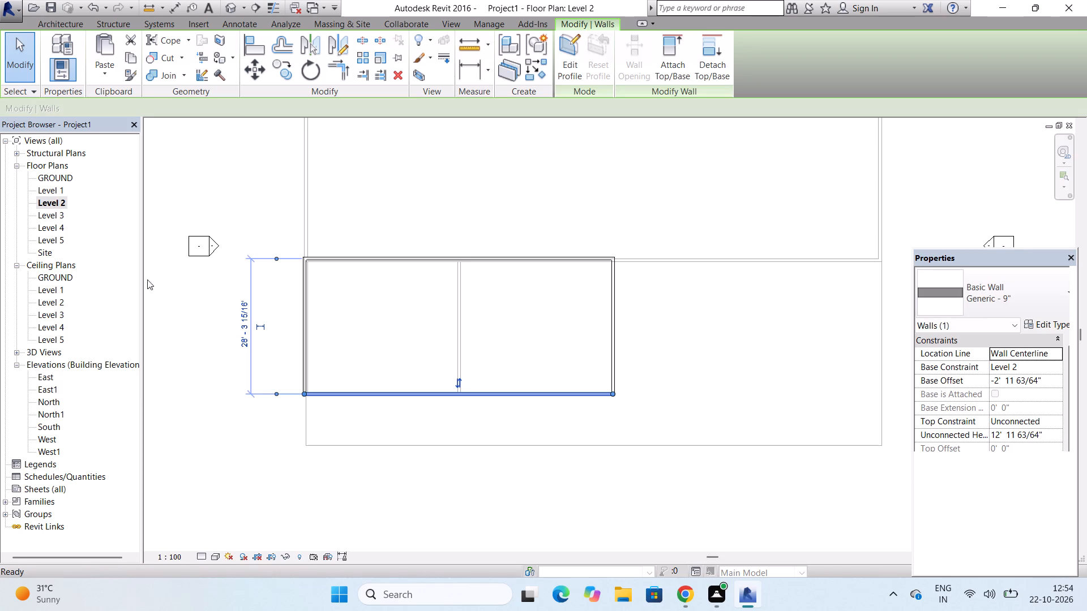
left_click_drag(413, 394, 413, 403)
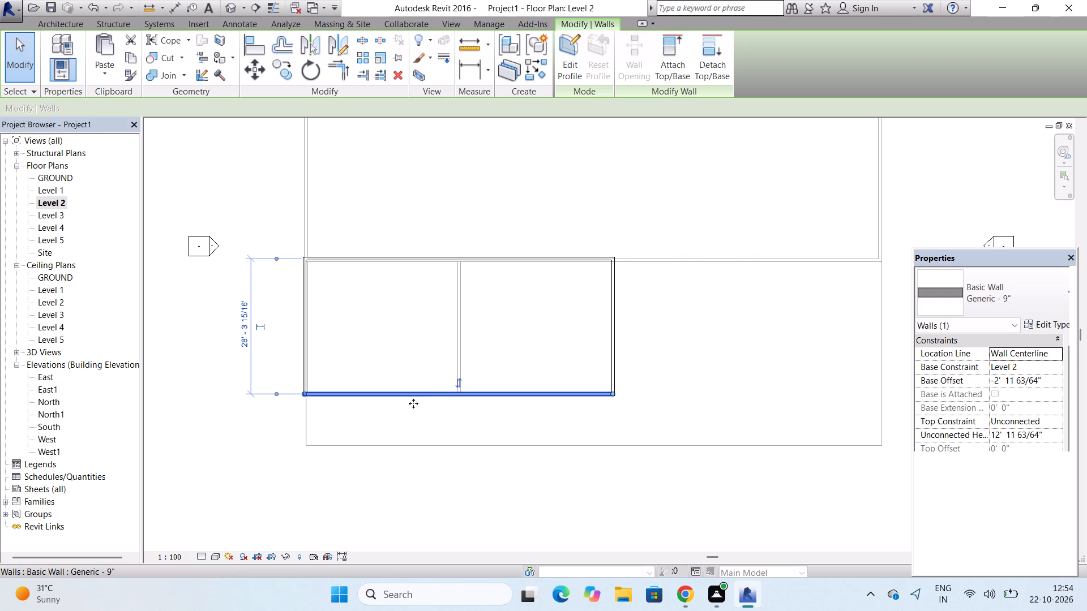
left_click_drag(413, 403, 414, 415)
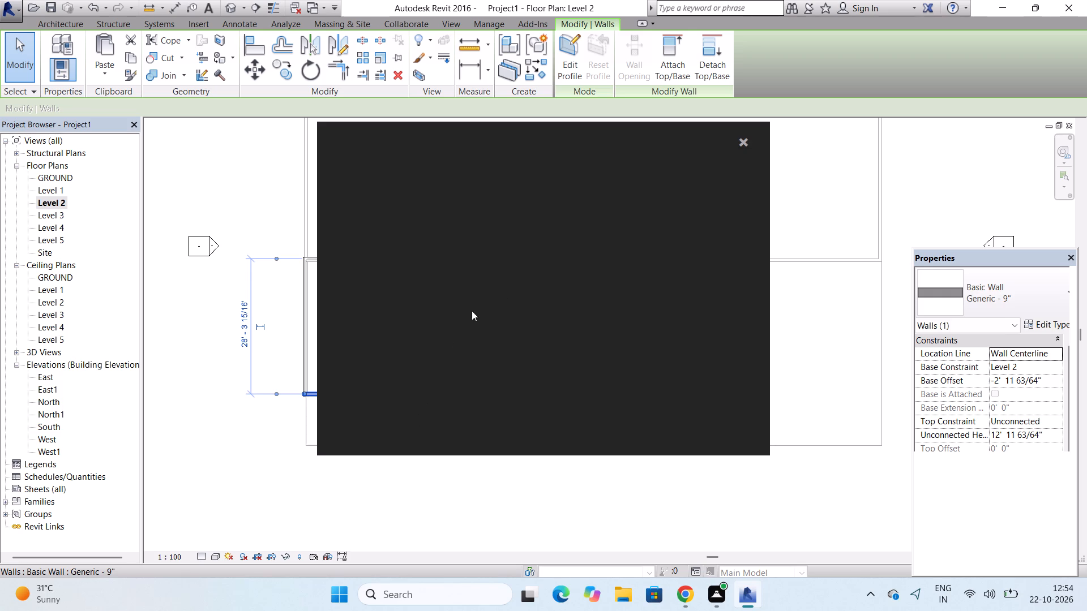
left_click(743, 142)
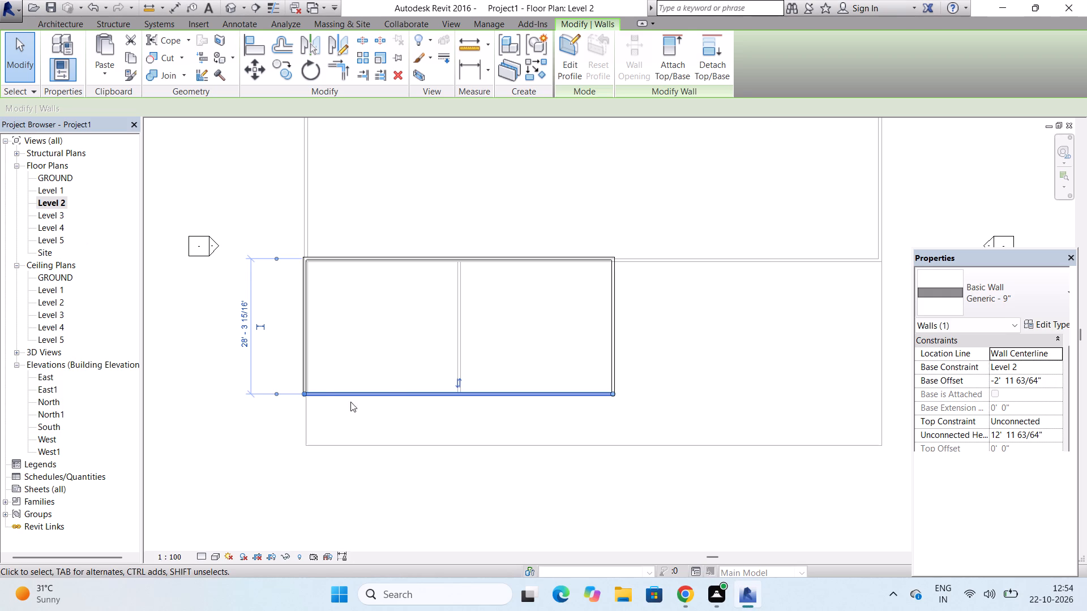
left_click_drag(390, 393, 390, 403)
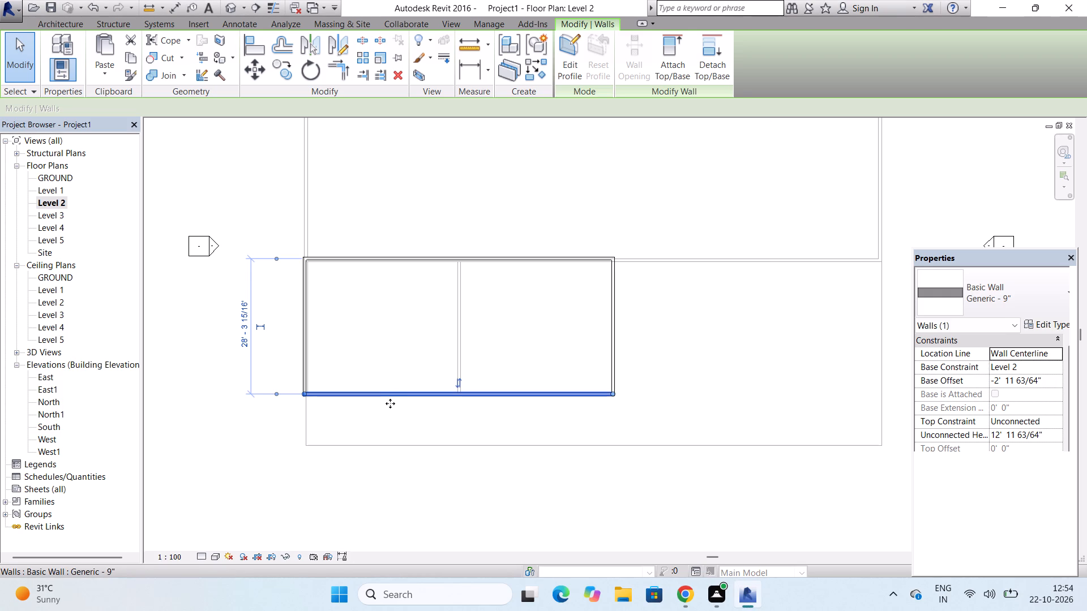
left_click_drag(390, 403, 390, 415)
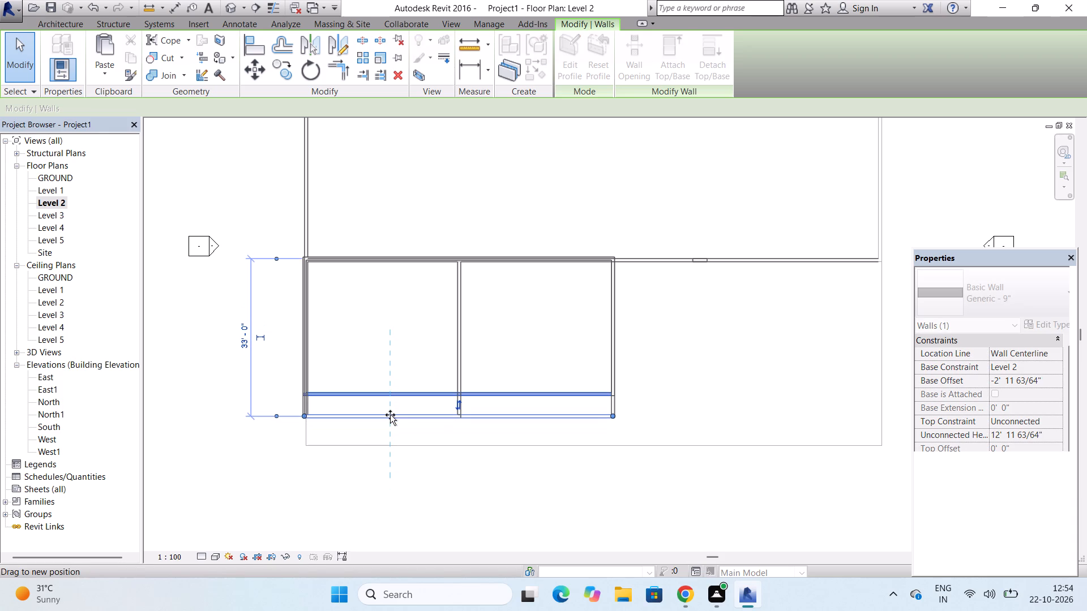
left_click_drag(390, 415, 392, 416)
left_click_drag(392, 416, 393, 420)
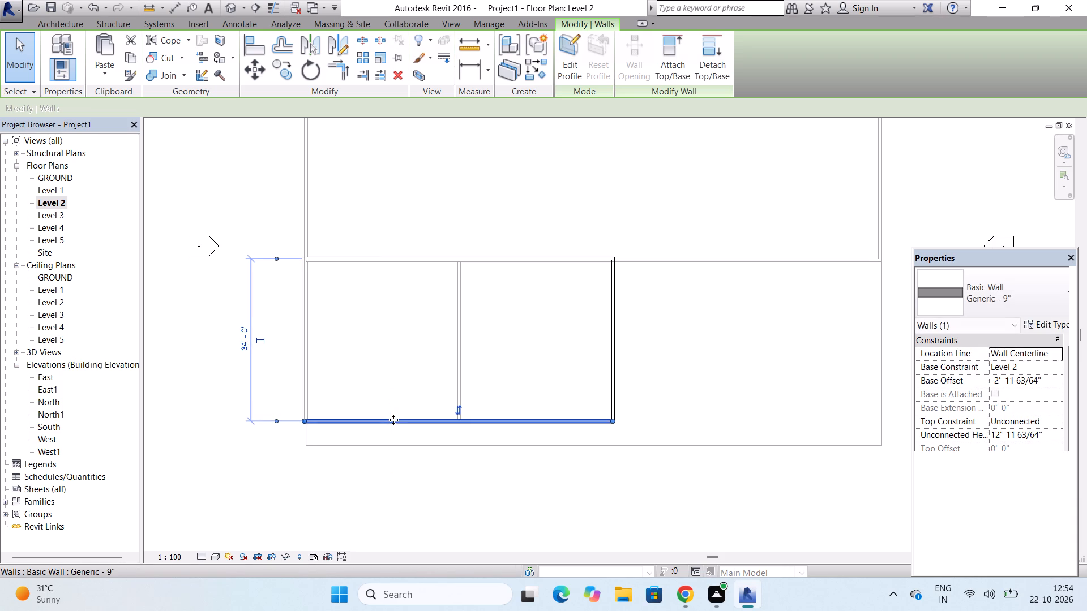
Return to 3D without saving and examine the moved Level 2 front wall against the roof slab and the storey below.
left_click(233, 7)
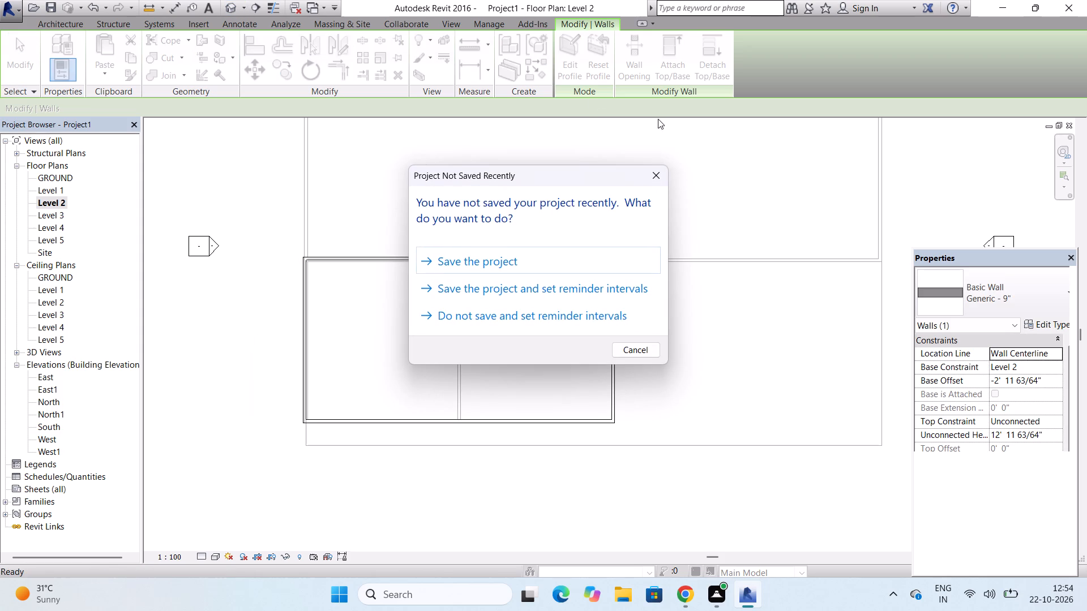
left_click(661, 180)
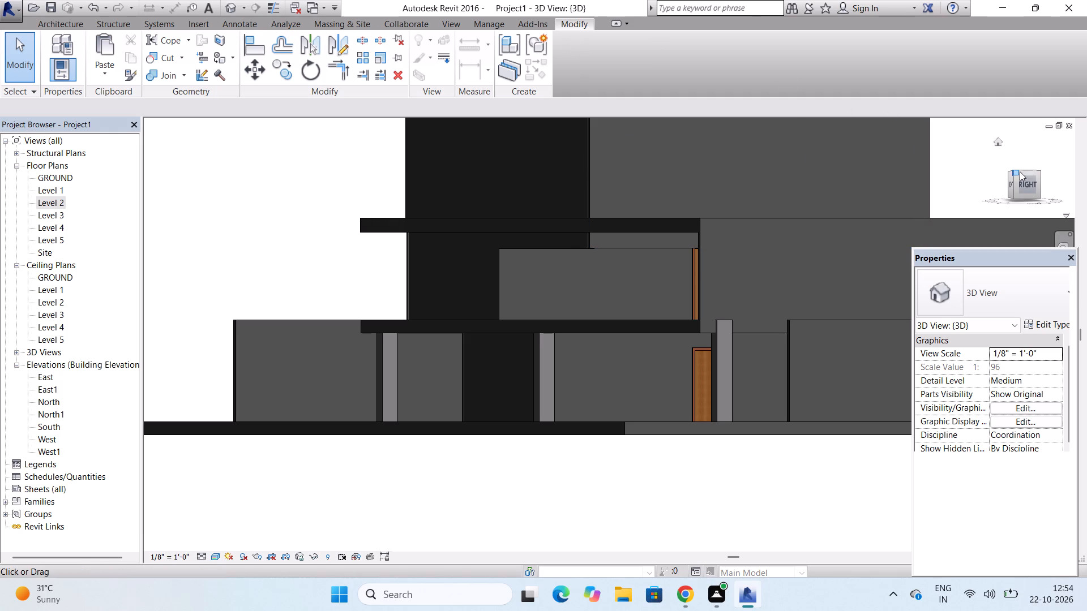
left_click_drag(1020, 171, 1039, 169)
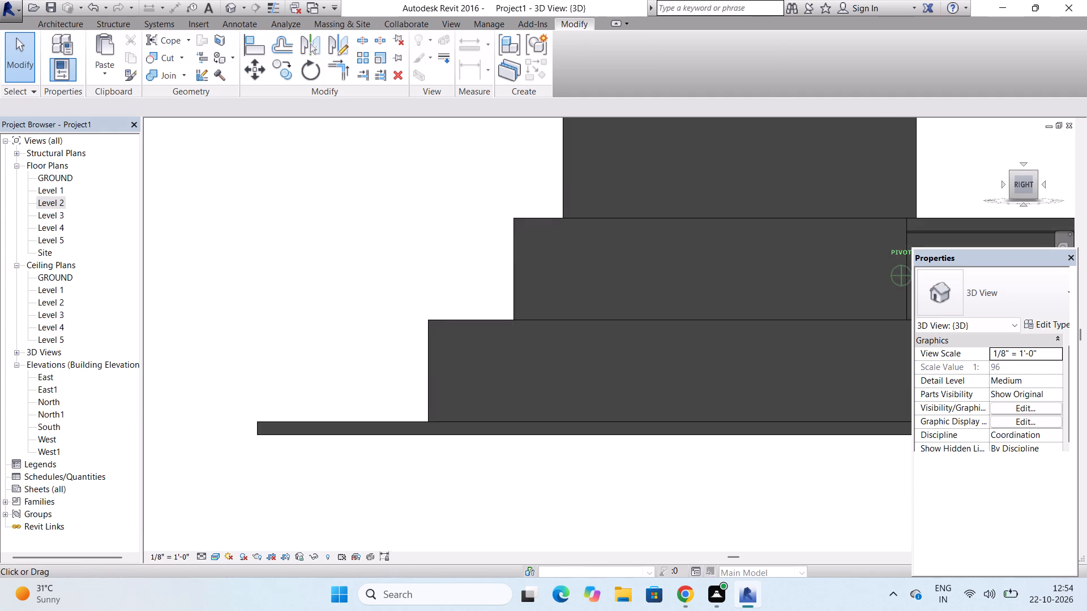
left_click_drag(1039, 169, 1065, 177)
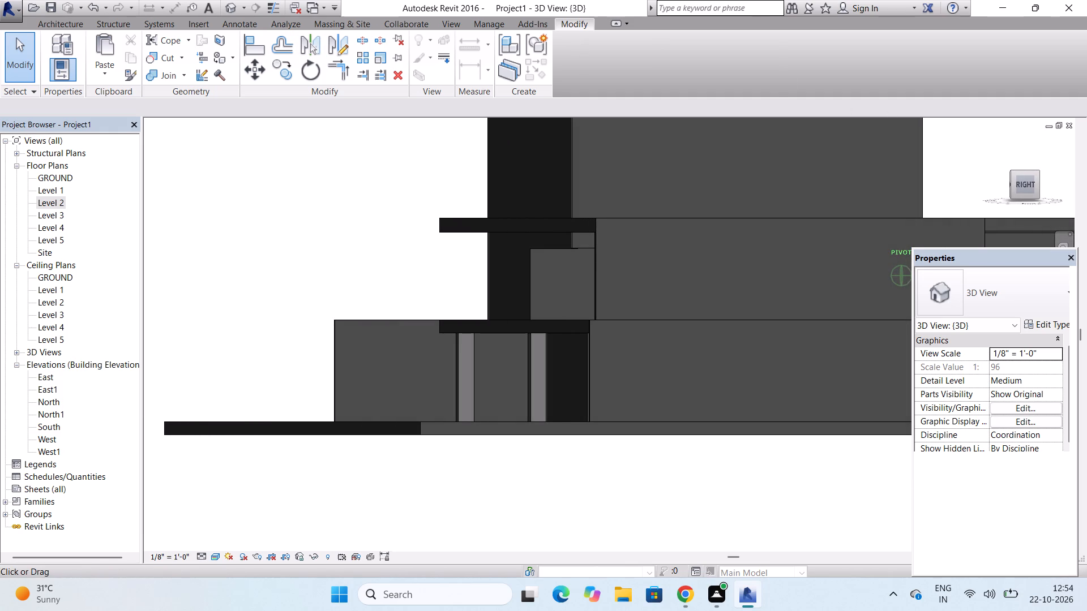
left_click_drag(1065, 177, 254, 177)
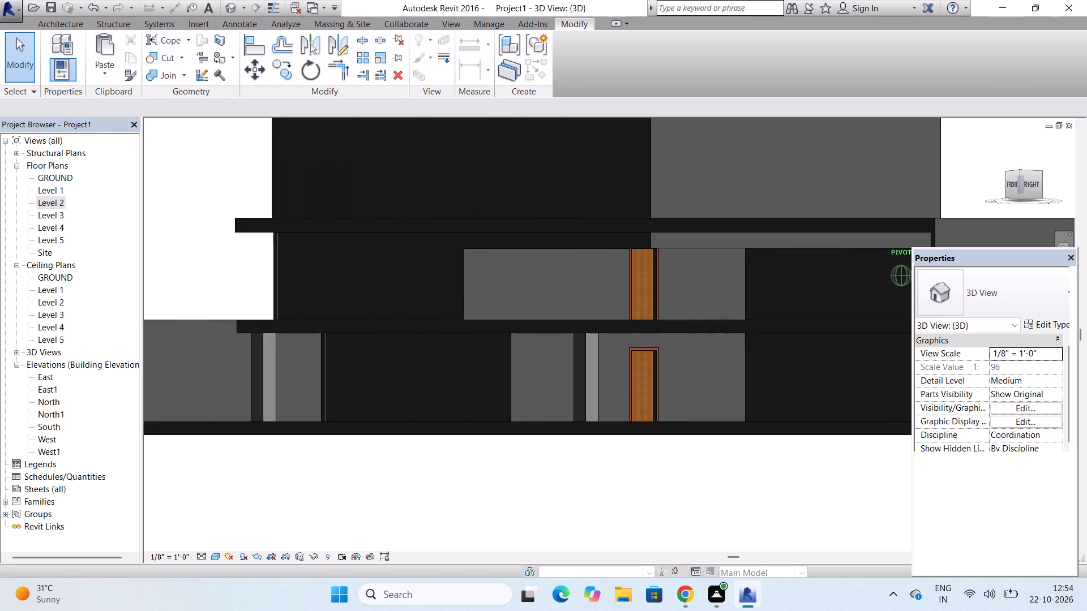
left_click_drag(254, 177, 215, 187)
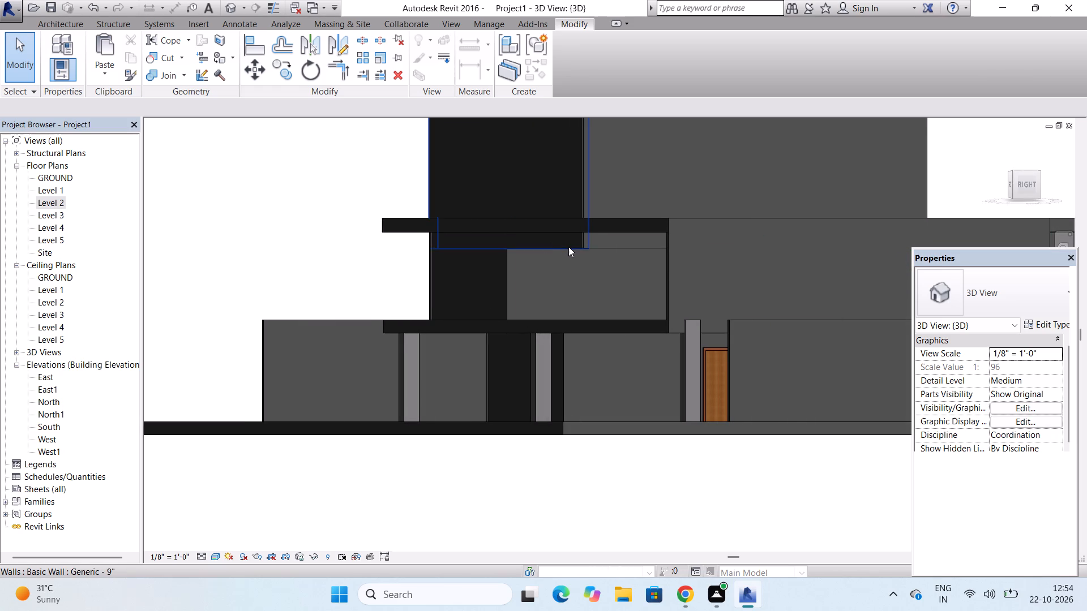
left_click(568, 247)
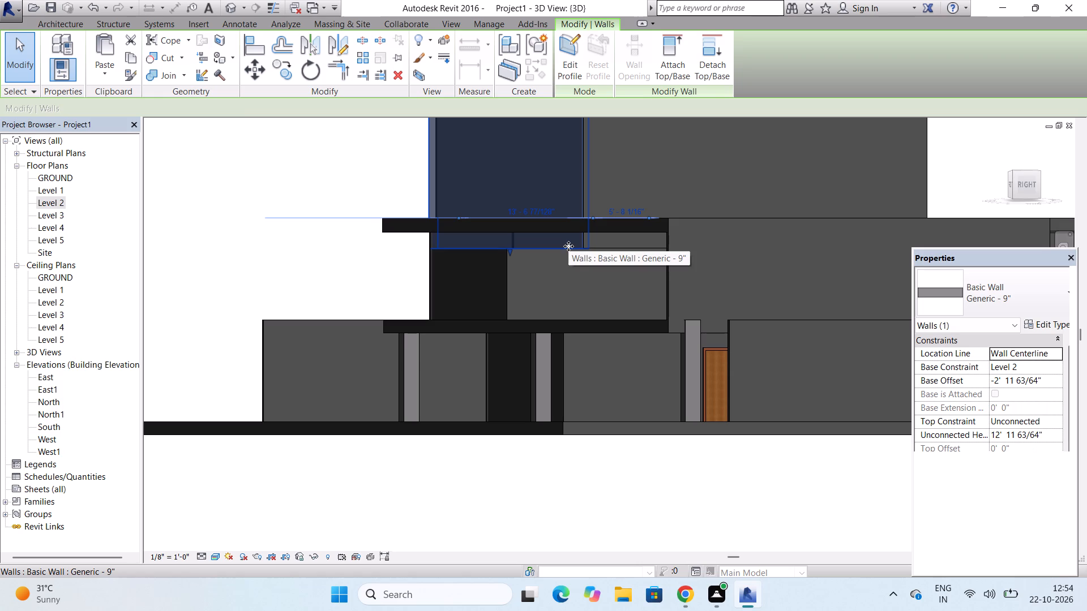
scroll(568, 246, "up", 6)
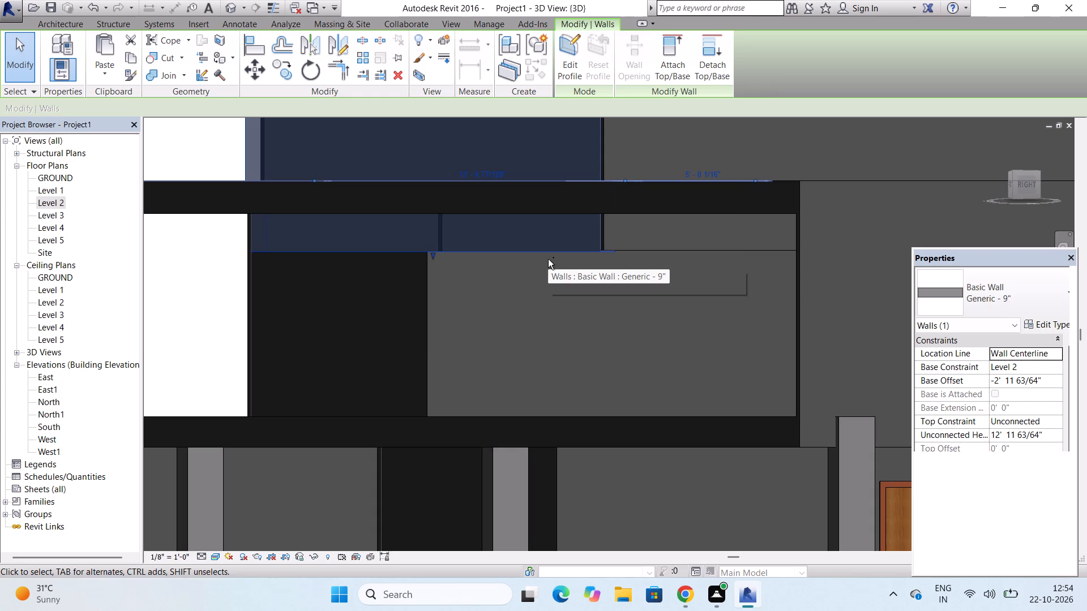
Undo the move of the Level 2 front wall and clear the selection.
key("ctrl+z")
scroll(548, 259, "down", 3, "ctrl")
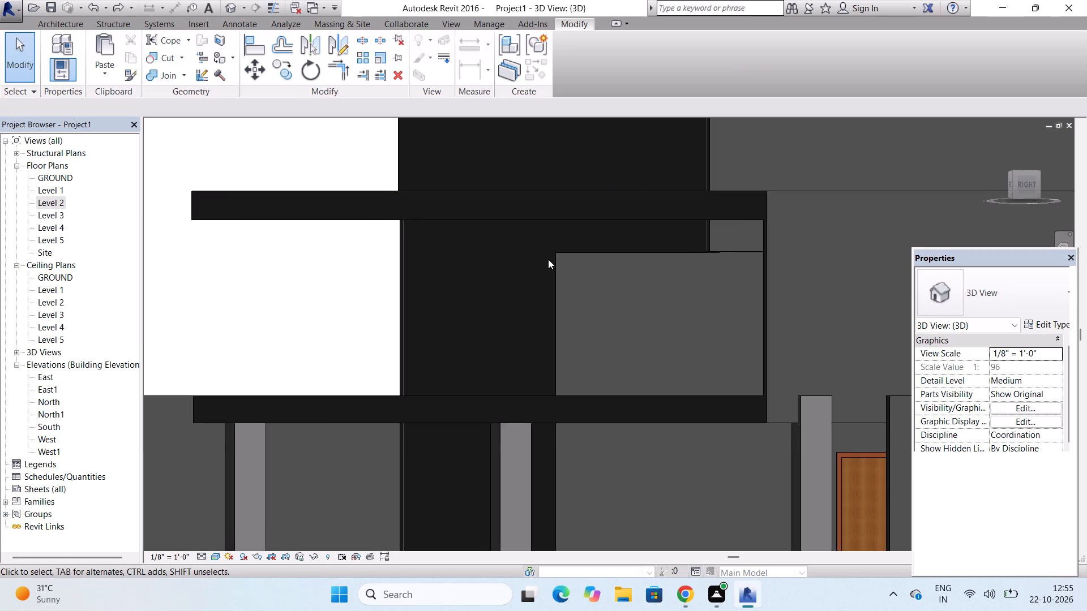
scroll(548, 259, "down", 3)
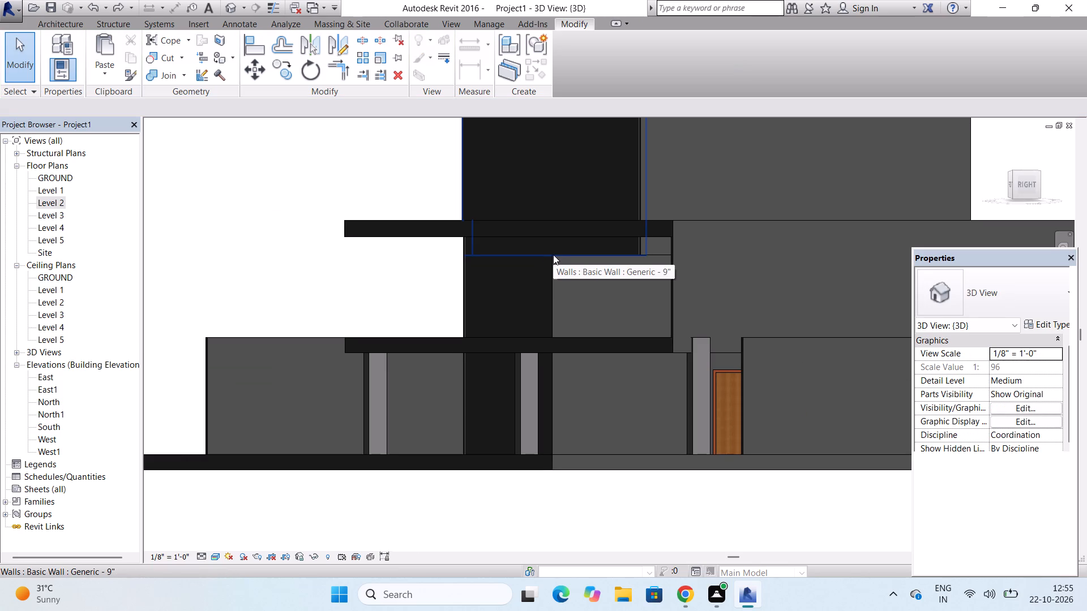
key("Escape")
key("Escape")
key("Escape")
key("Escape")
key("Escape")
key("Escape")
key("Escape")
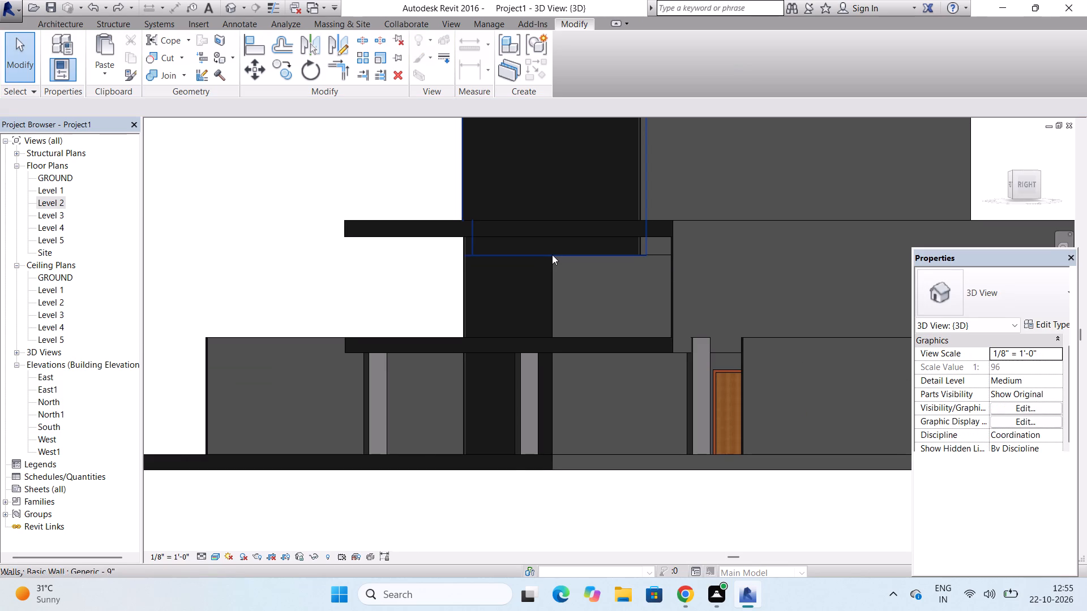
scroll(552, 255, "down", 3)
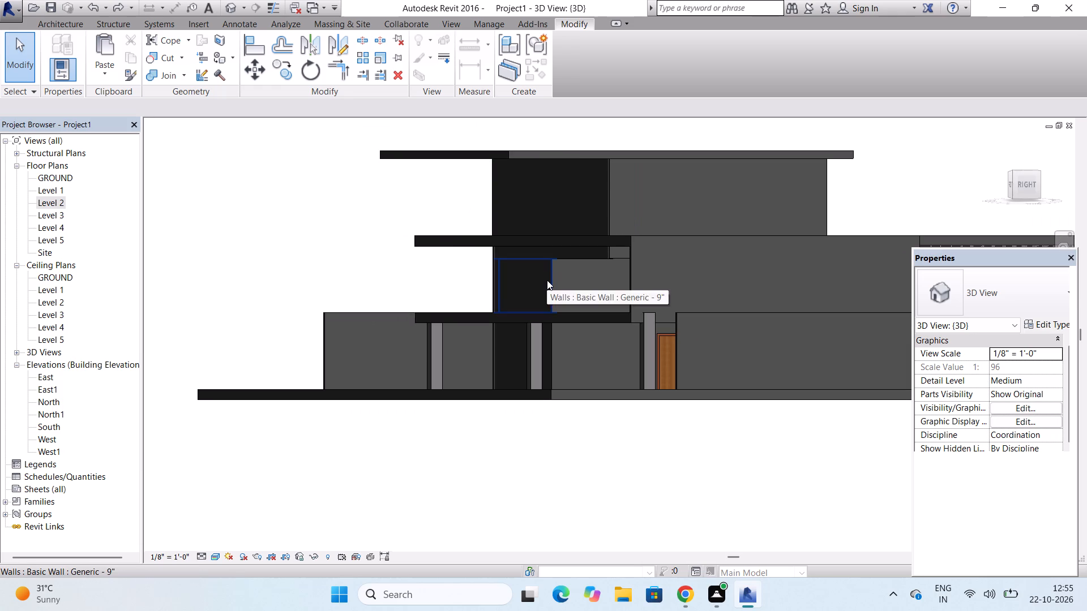
Start a new in-place model in the Walls category, keeping the suggested name.
left_click(76, 19)
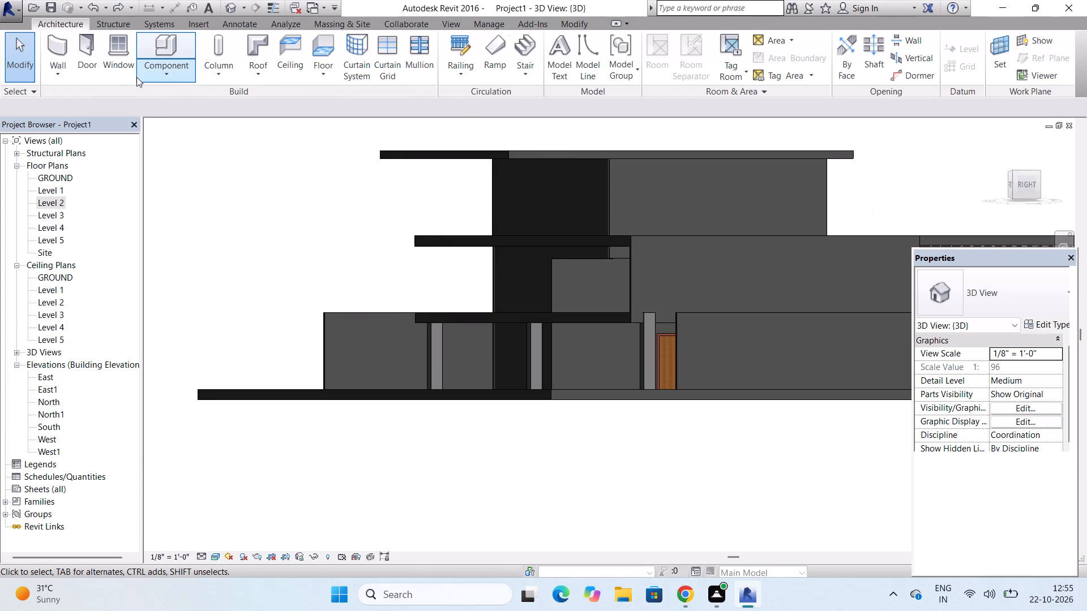
left_click(155, 74)
left_click(164, 127)
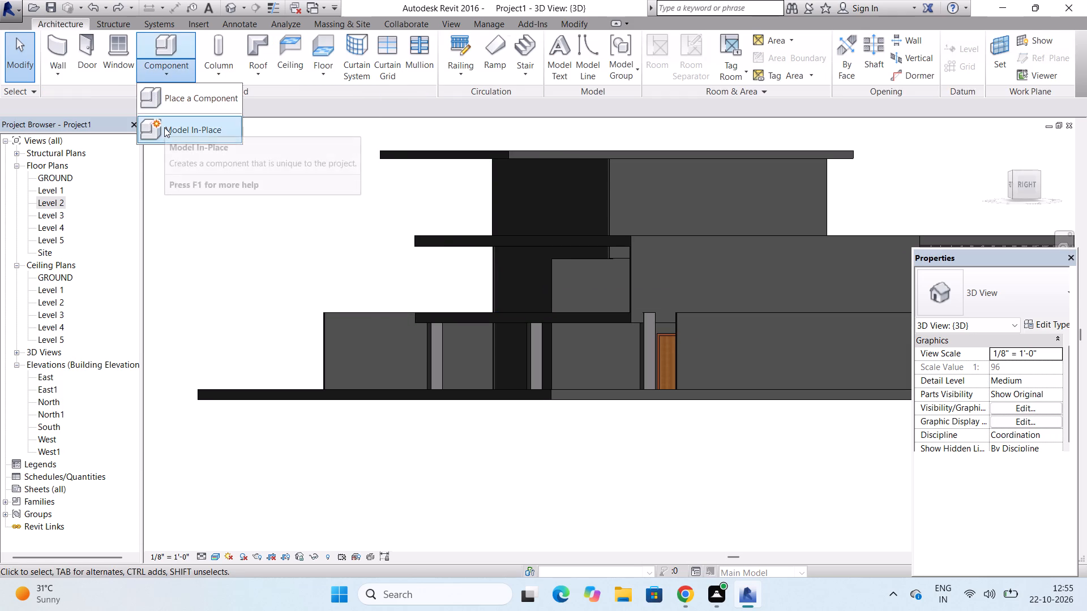
scroll(481, 268, "down", 13)
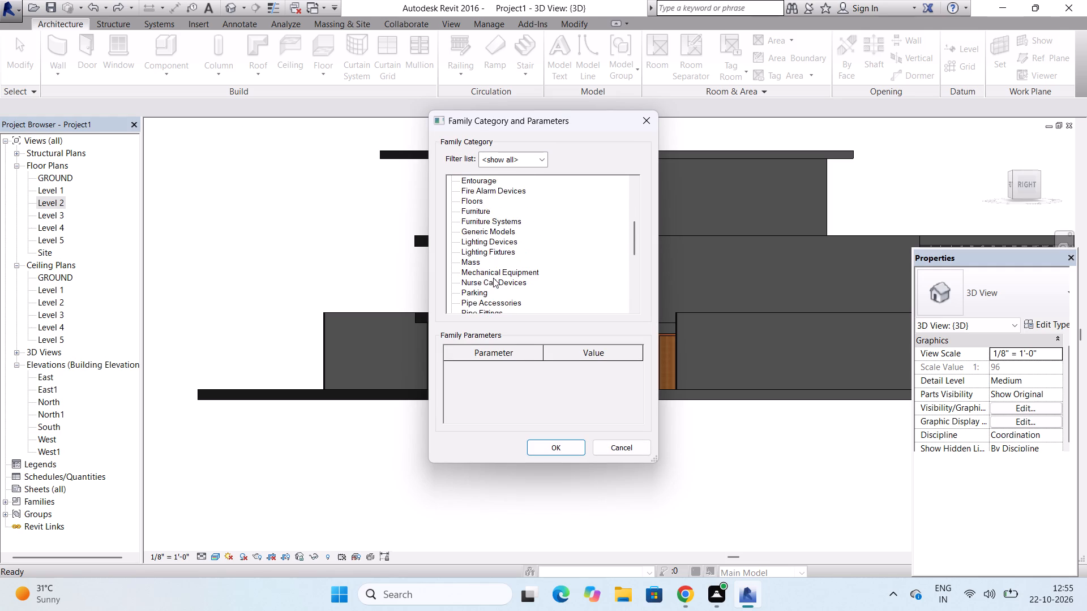
scroll(493, 278, "down", 20)
scroll(493, 278, "down", 2)
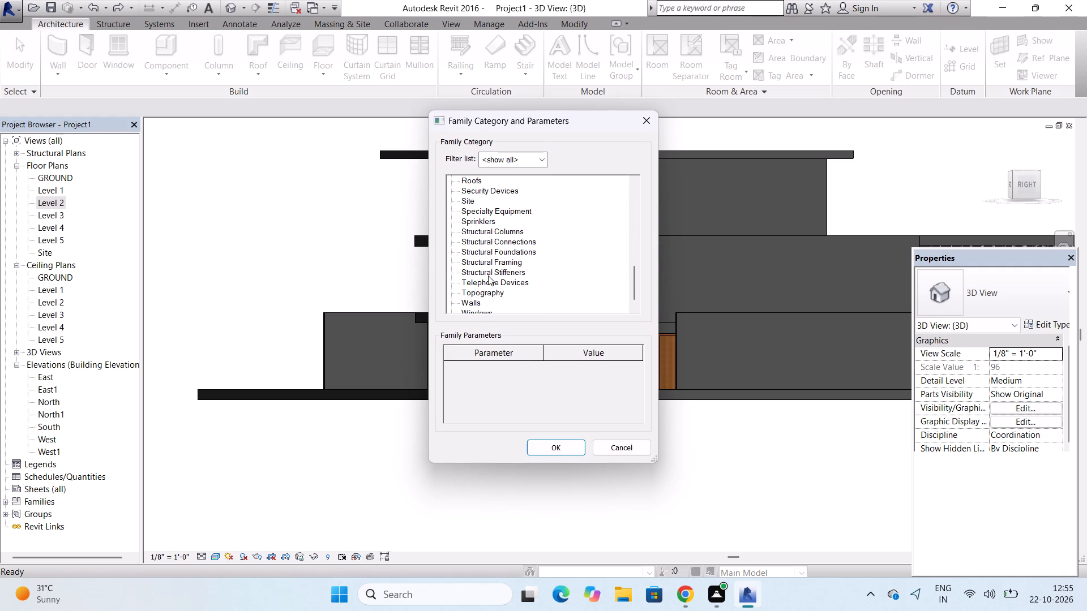
left_click(479, 295)
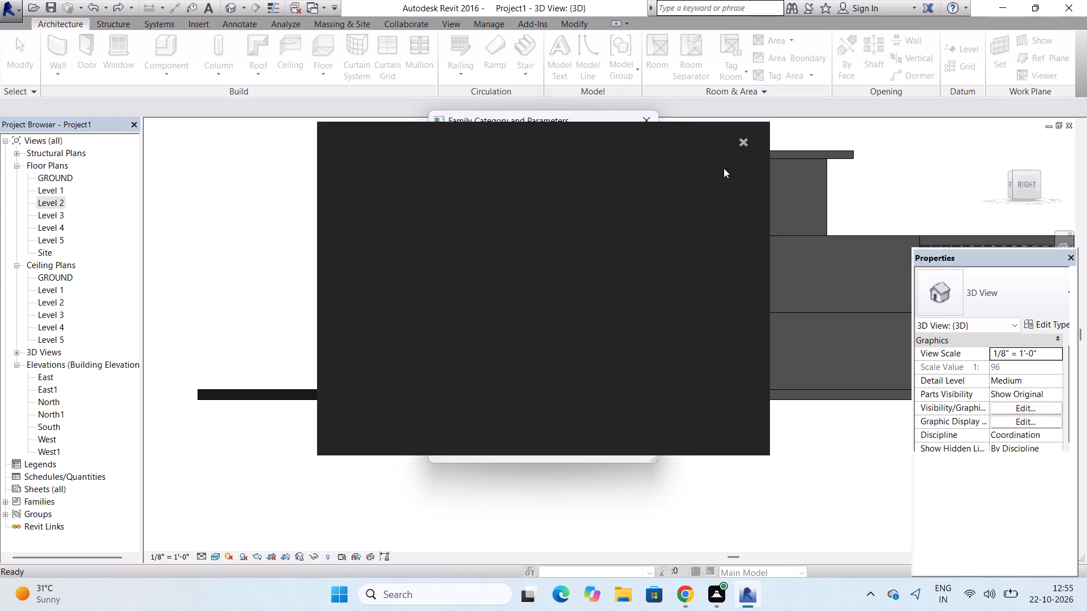
left_click(743, 146)
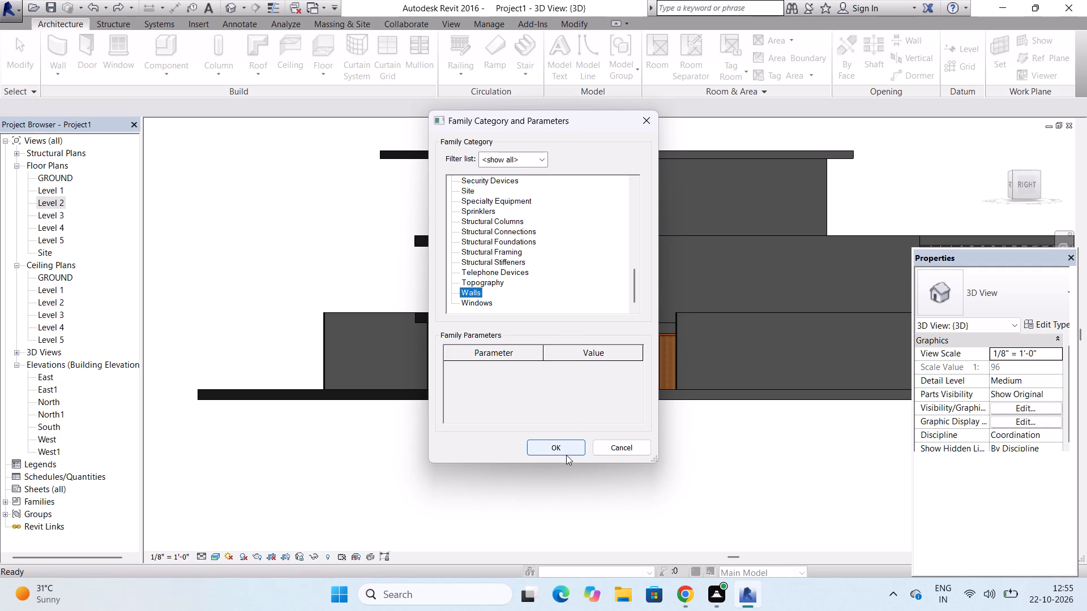
left_click(566, 442)
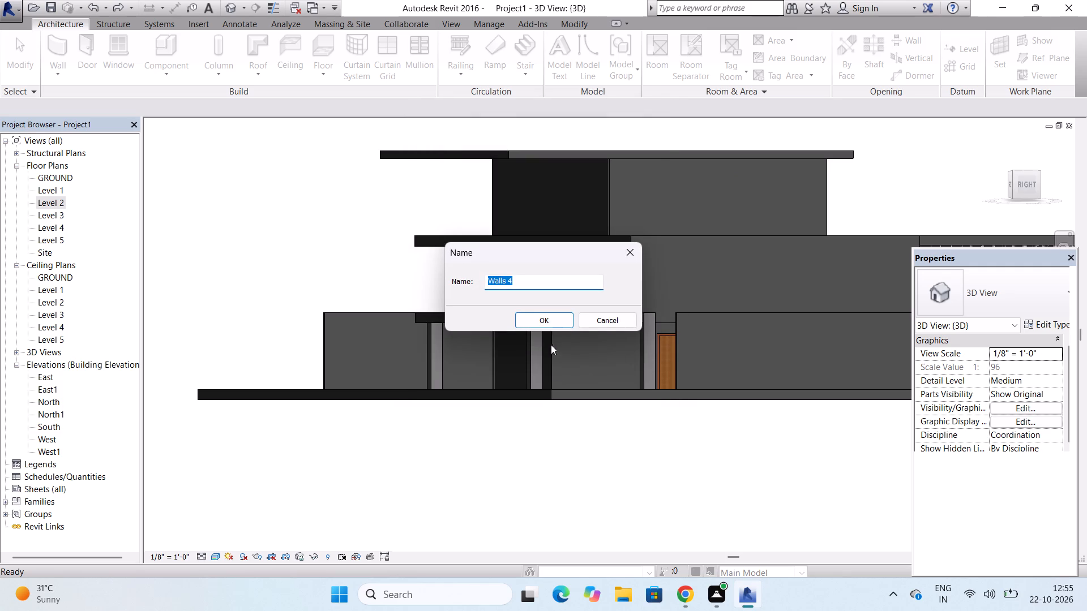
left_click(548, 324)
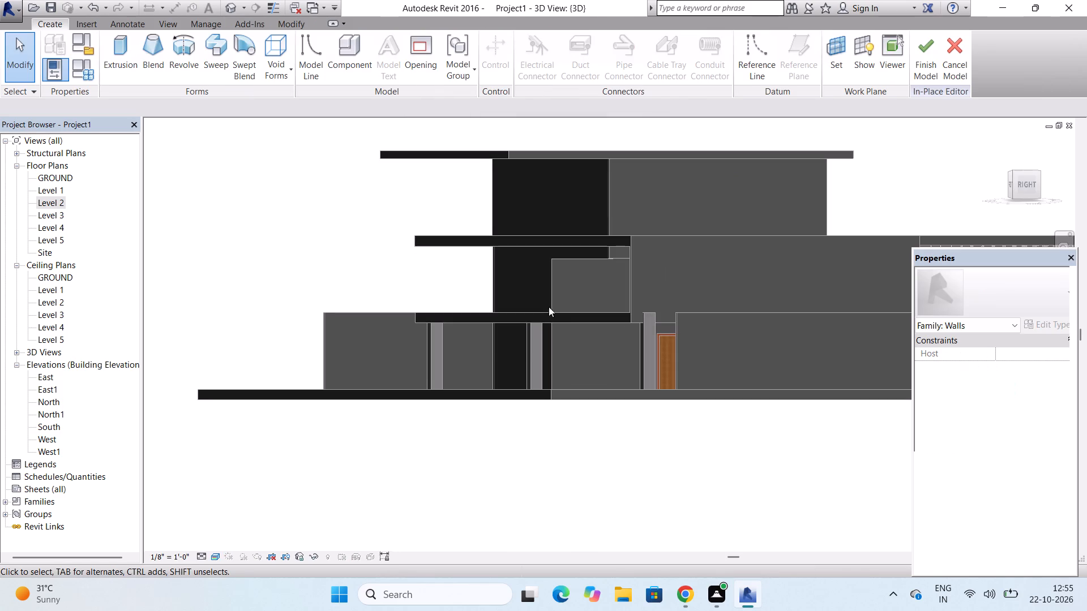
Set the work plane by picking the plane of the top storey's front 9" wall.
scroll(549, 301, "up", 6)
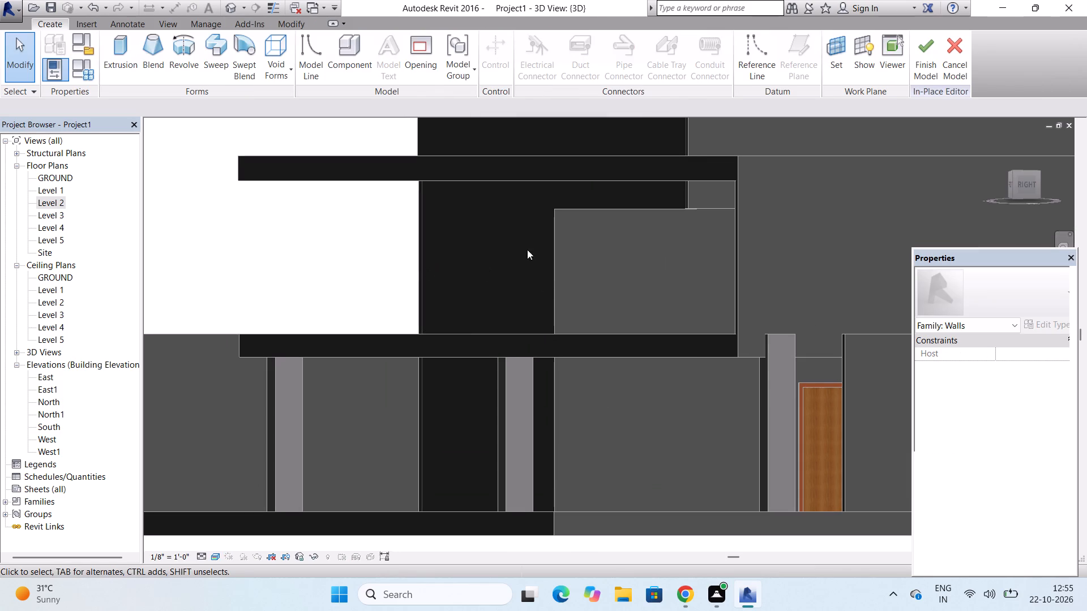
left_click(841, 61)
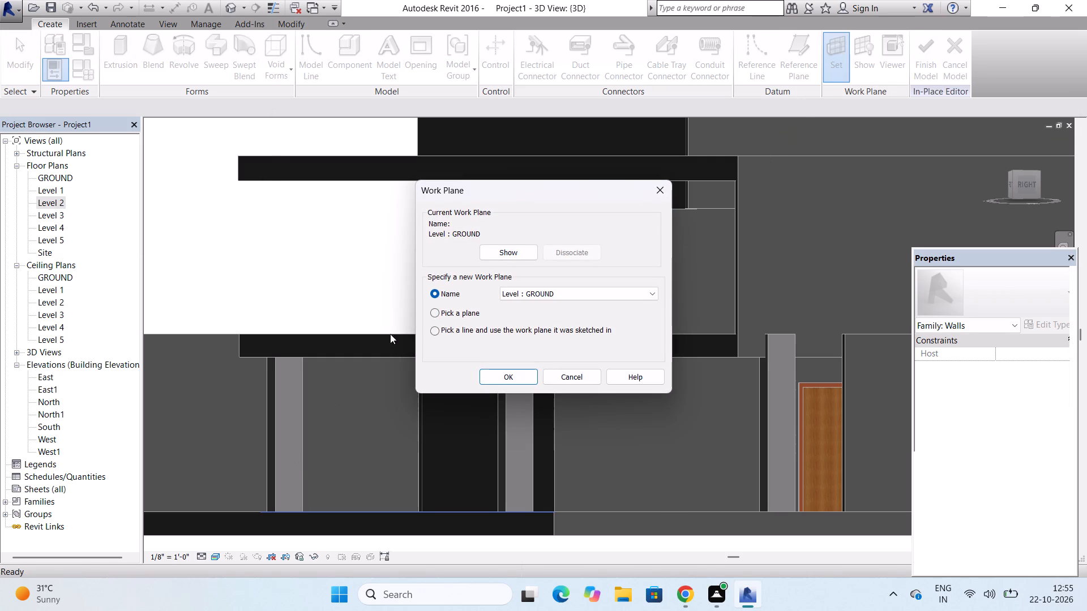
left_click(433, 311)
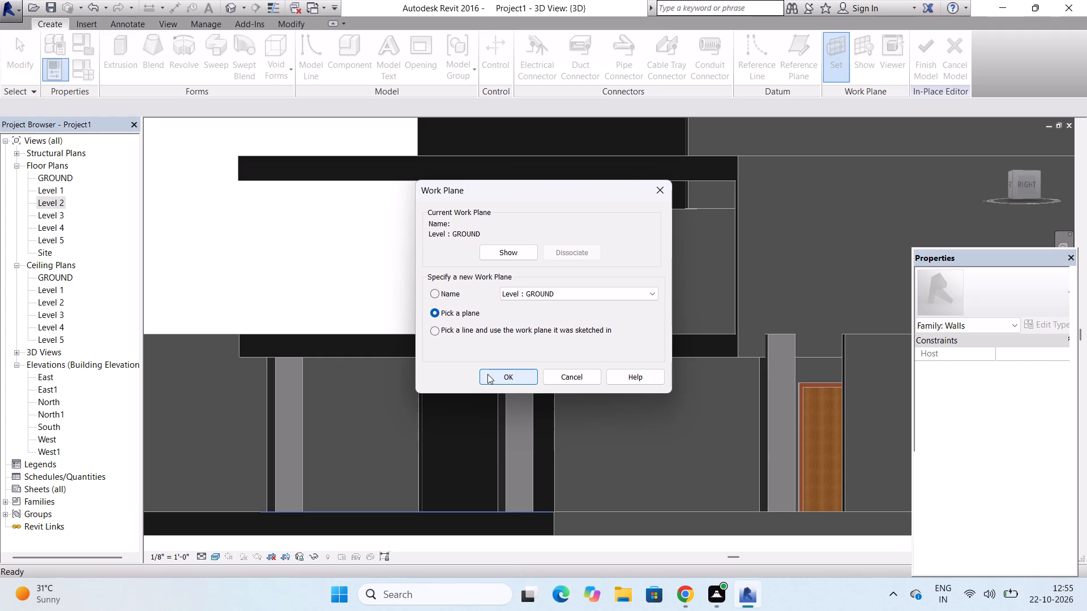
left_click(487, 374)
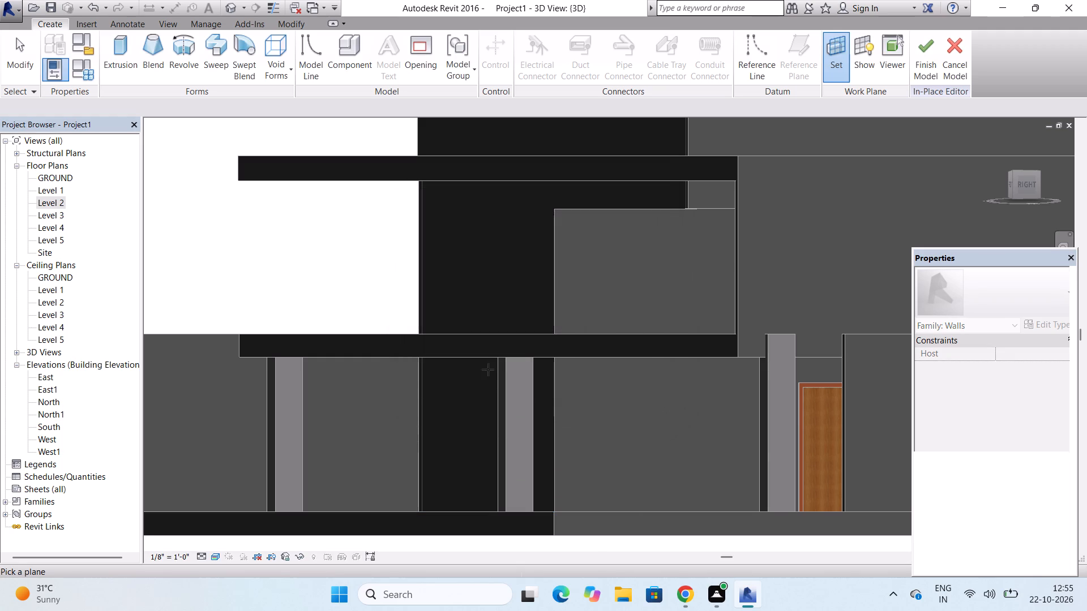
scroll(490, 376, "down", 5)
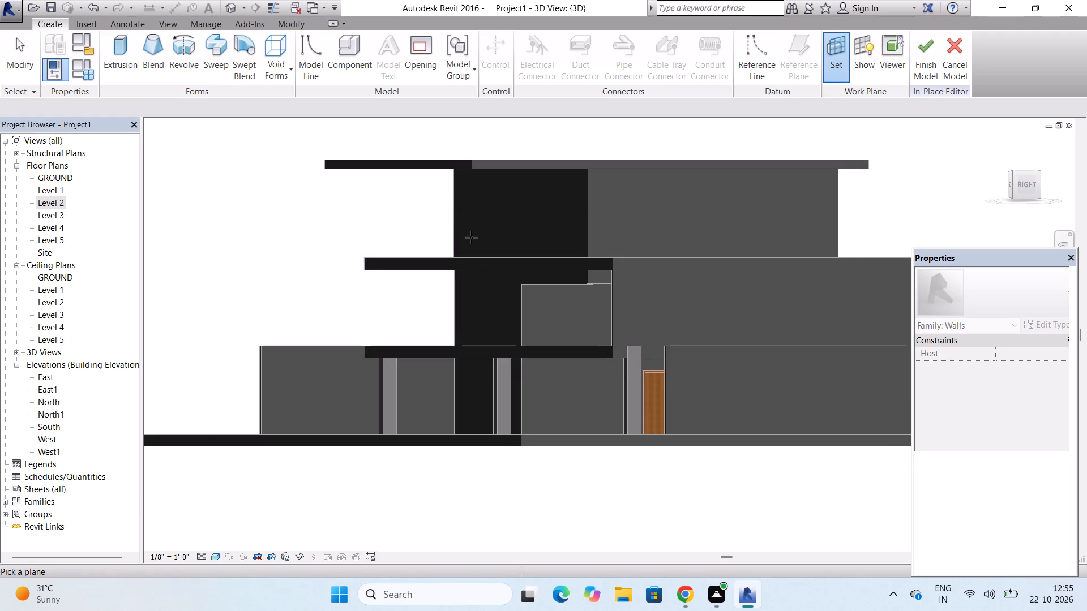
left_click(455, 183)
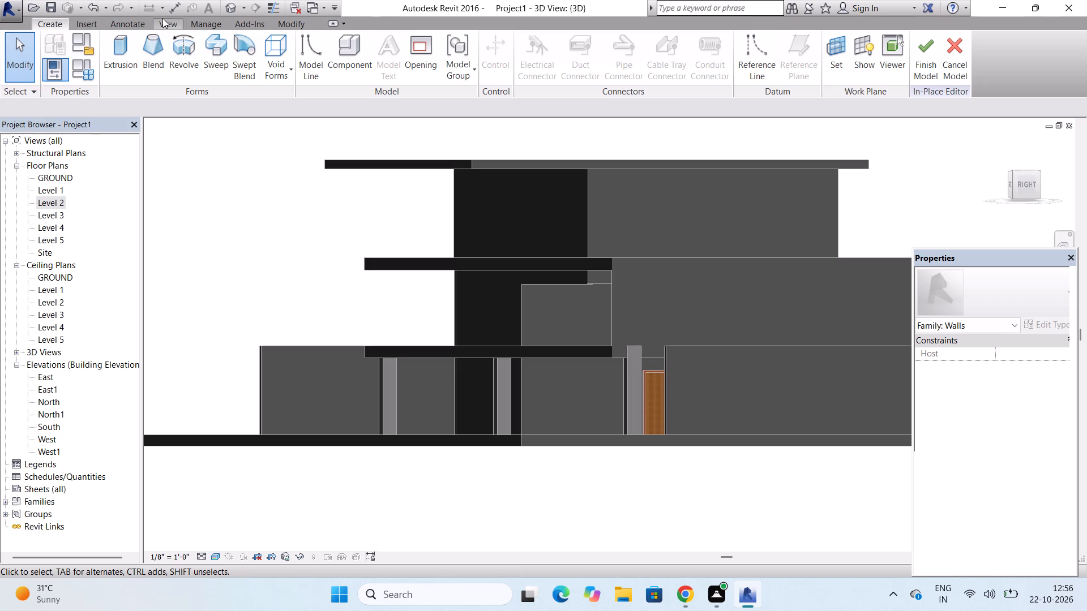
Start an extrusion and sketch a thin rectangle about 76' 2" long along the front wall, just beneath the middle slab.
double_click(123, 41)
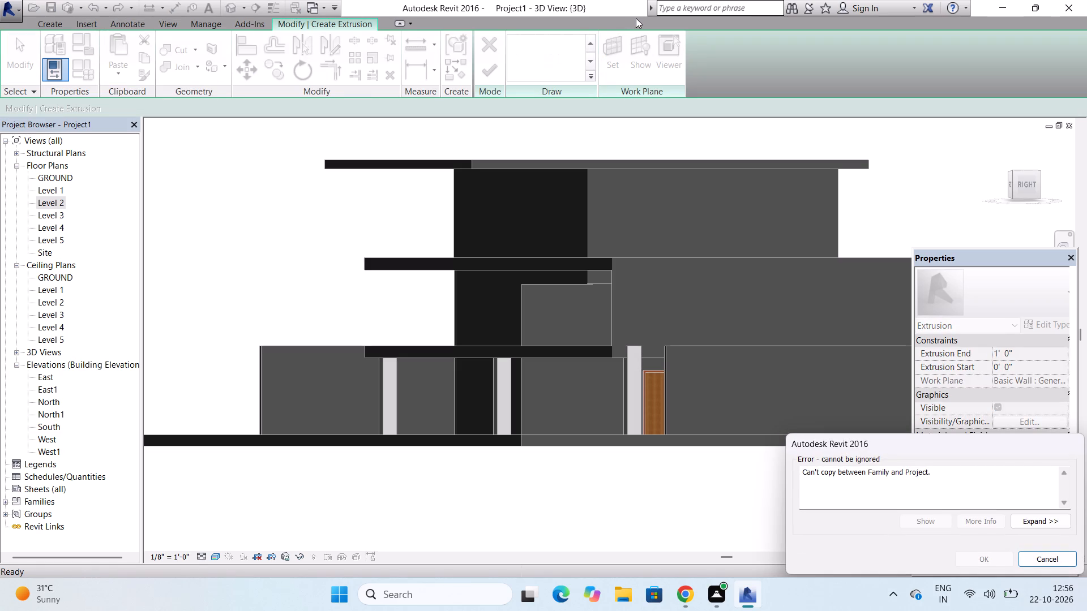
left_click(353, 18)
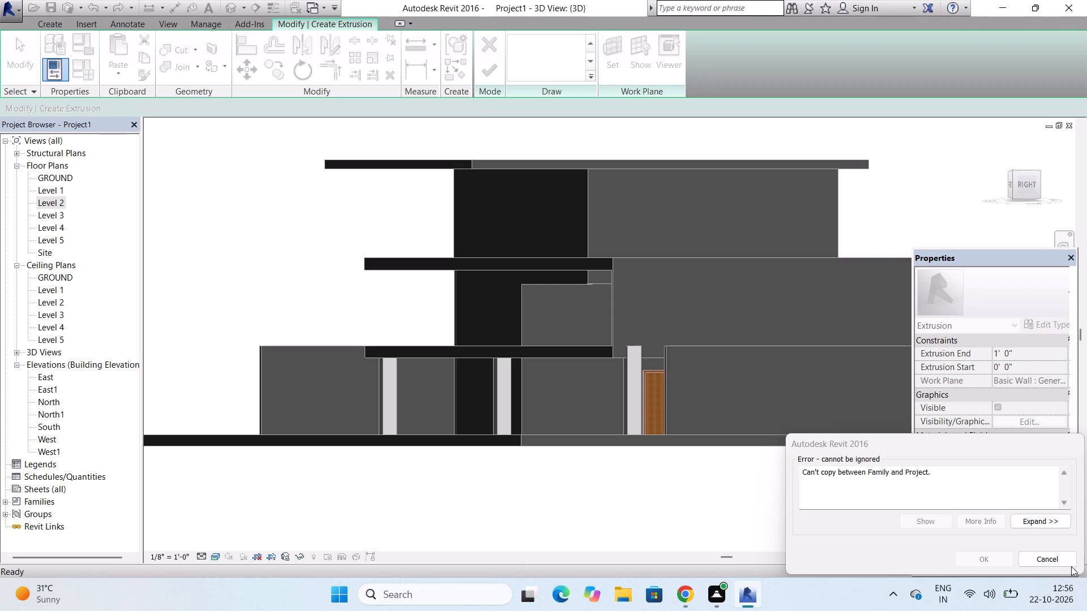
left_click(1058, 557)
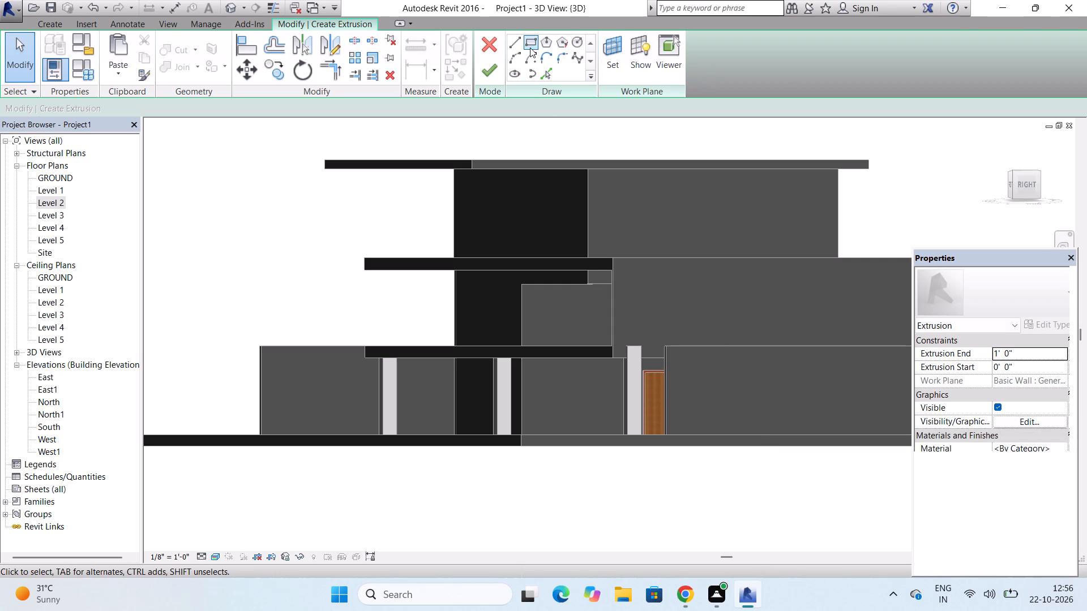
left_click(530, 44)
scroll(477, 163, "up", 1)
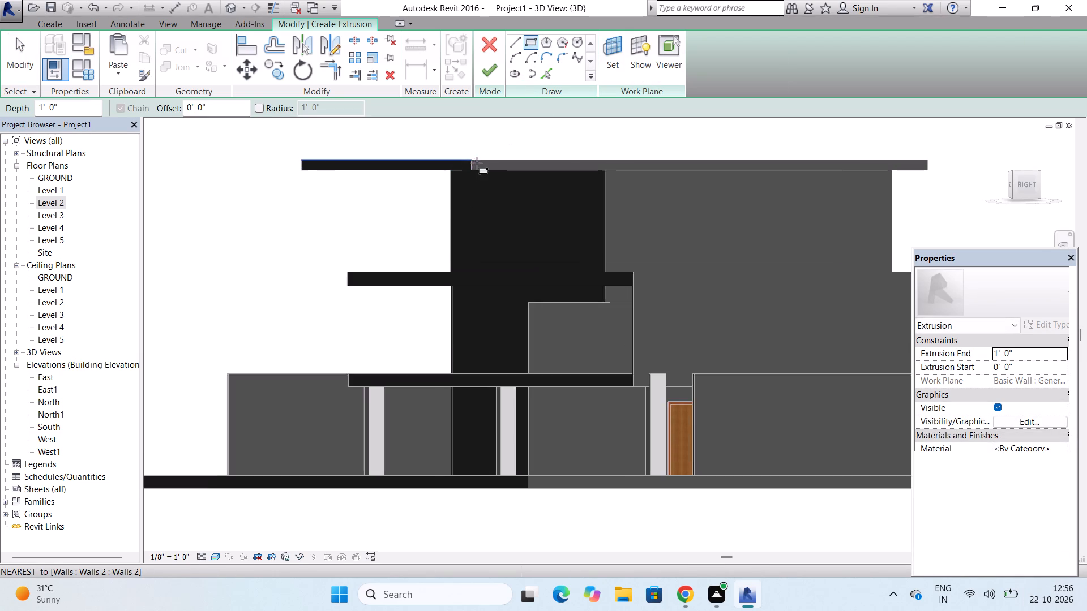
scroll(477, 163, "up", 1)
scroll(455, 331, "up", 6)
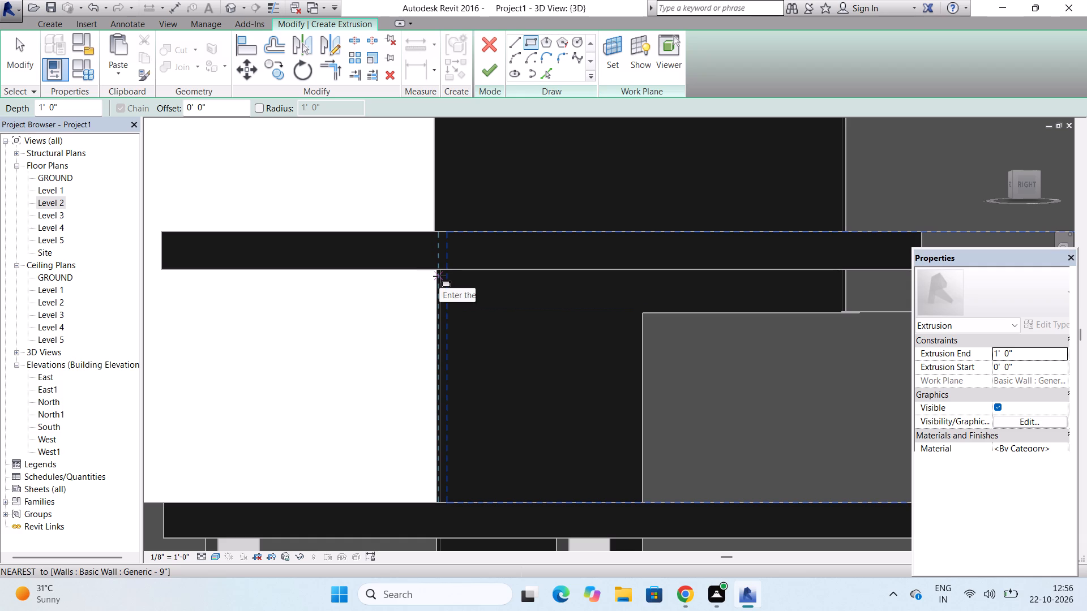
left_click(439, 276)
scroll(439, 276, "down", 3)
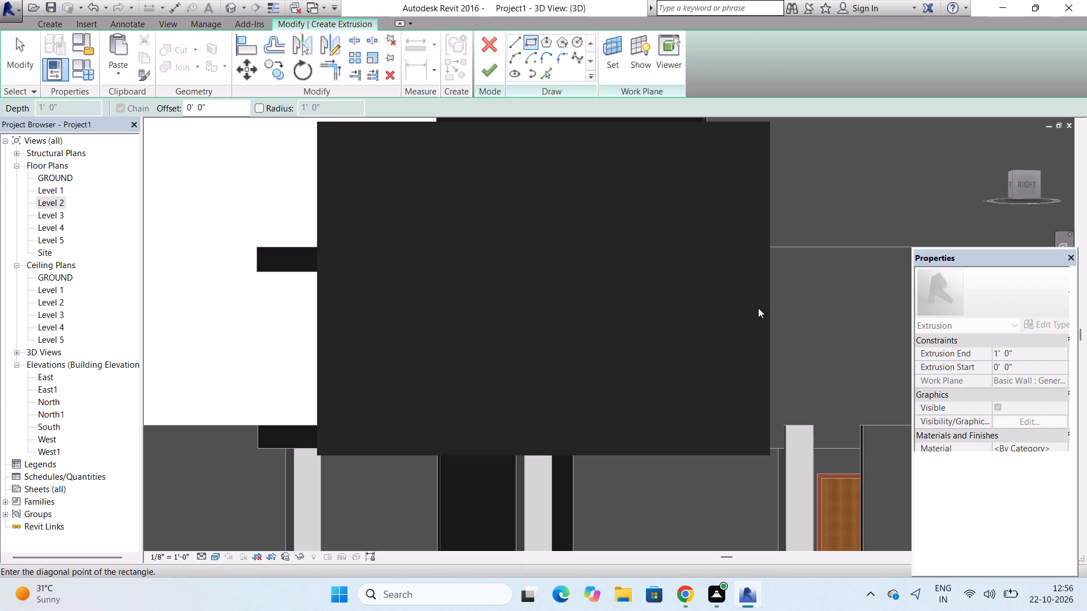
left_click(758, 308)
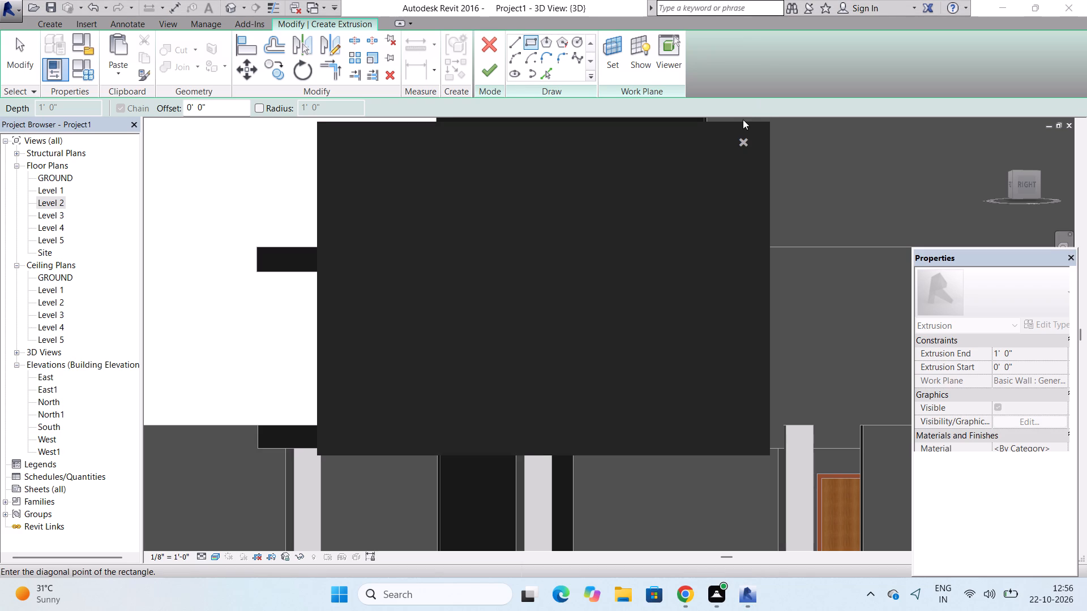
left_click(740, 140)
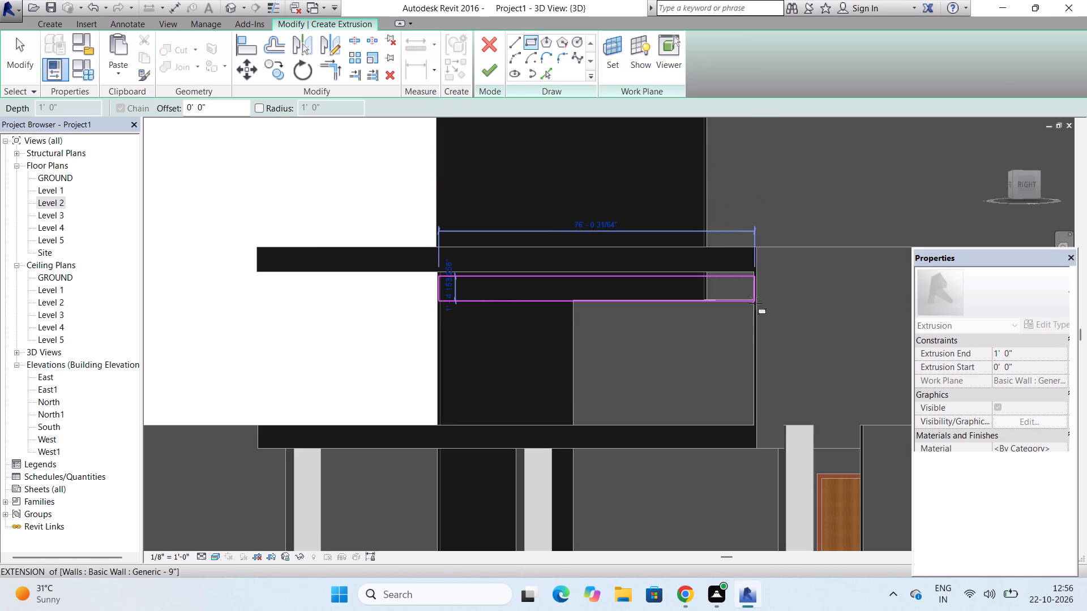
scroll(755, 303, "down", 2)
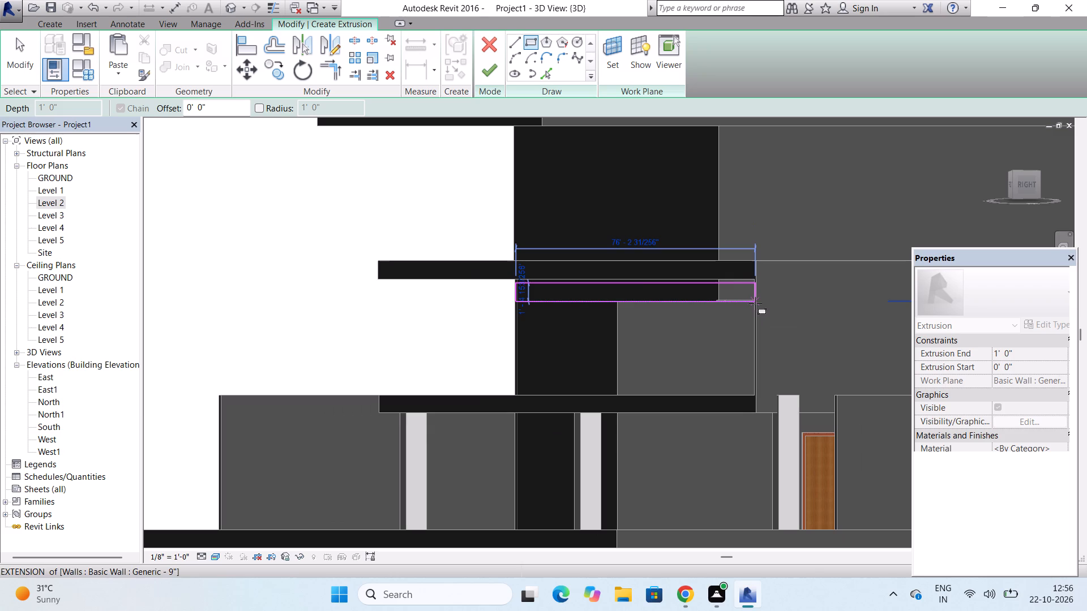
left_click(755, 303)
scroll(755, 304, "down", 2)
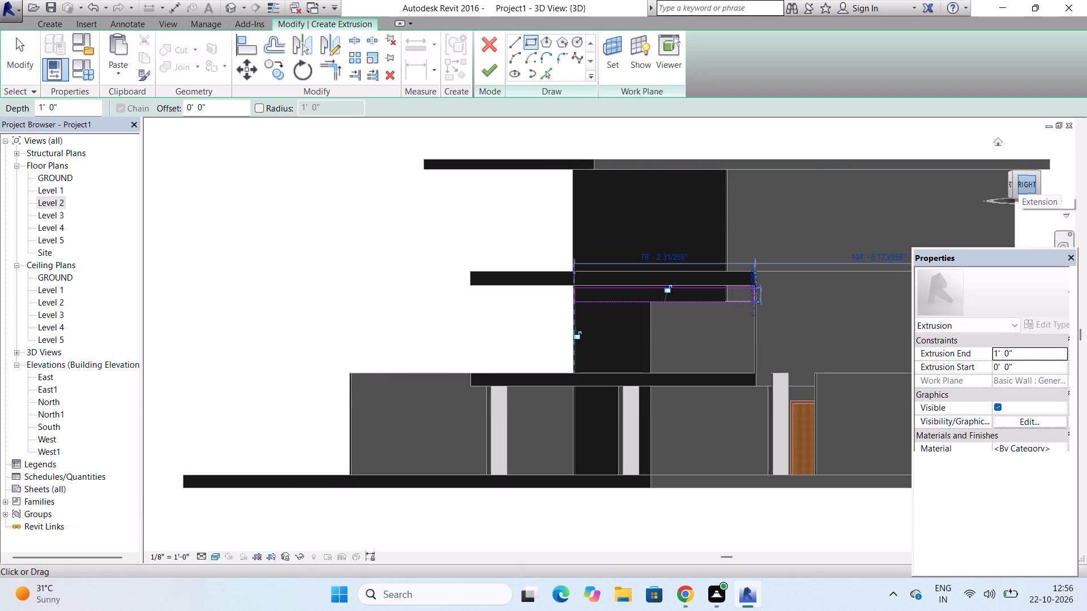
Review the rectangular sketch against the front facade and finish the extrusion with a 1' 0" depth.
left_click_drag(1017, 174, 157, 199)
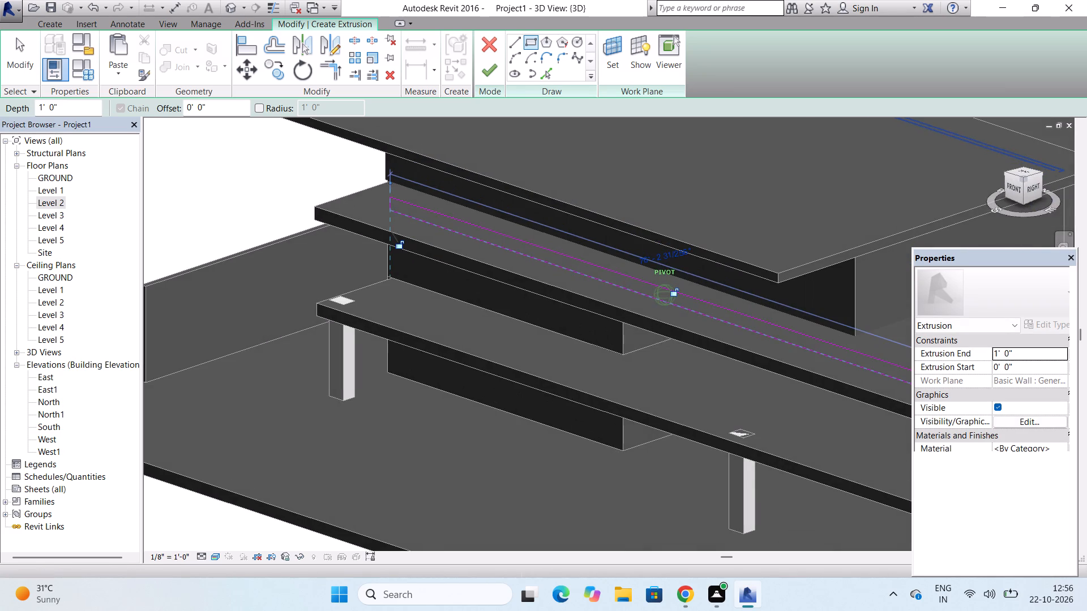
left_click_drag(157, 199, 222, 177)
scroll(537, 300, "down", 3)
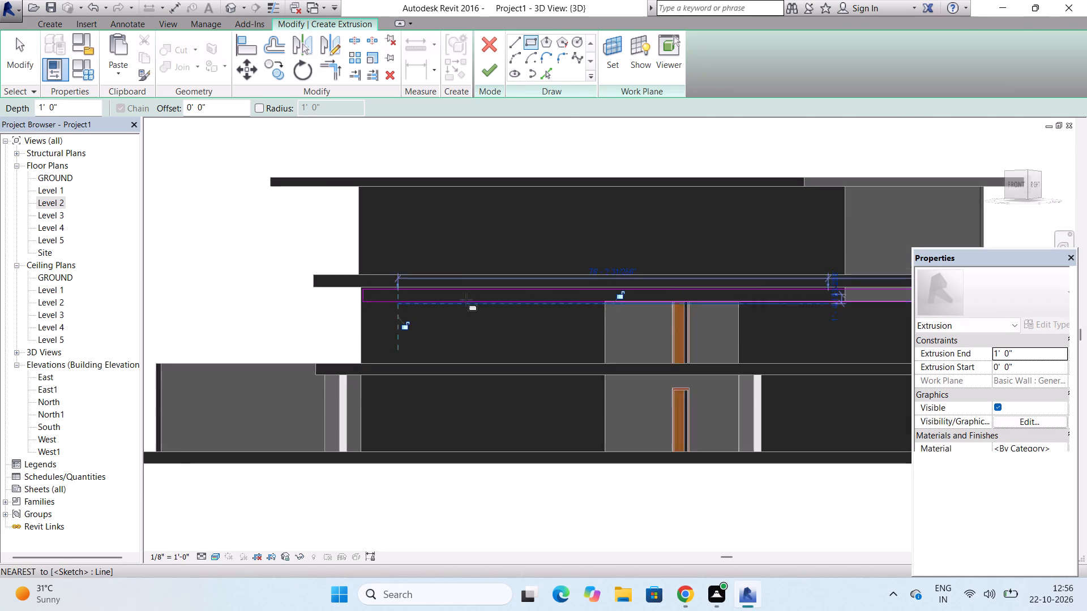
scroll(461, 284, "down", 2)
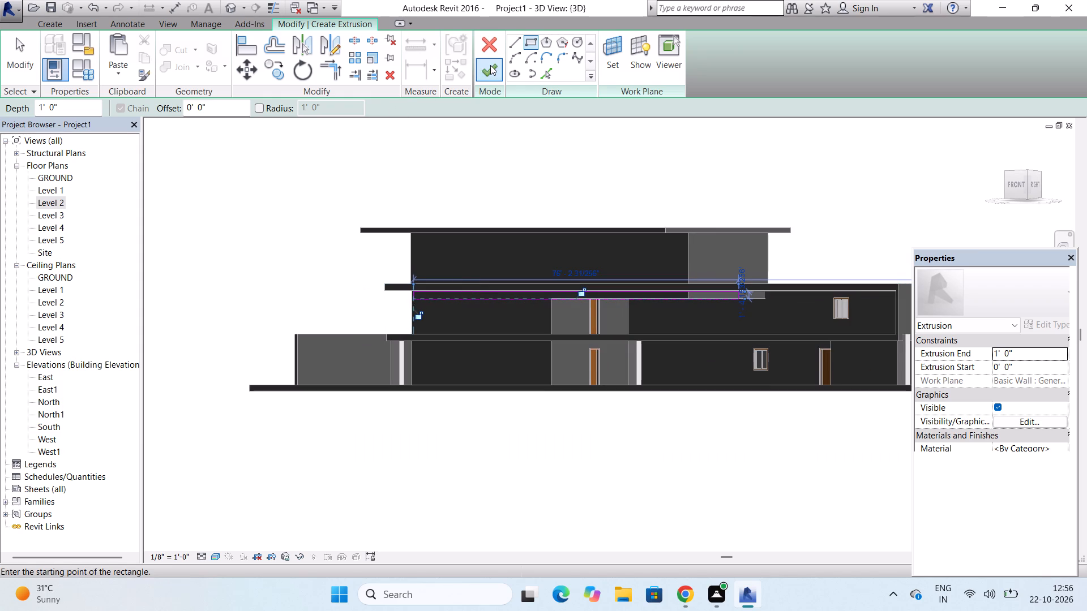
left_click(490, 65)
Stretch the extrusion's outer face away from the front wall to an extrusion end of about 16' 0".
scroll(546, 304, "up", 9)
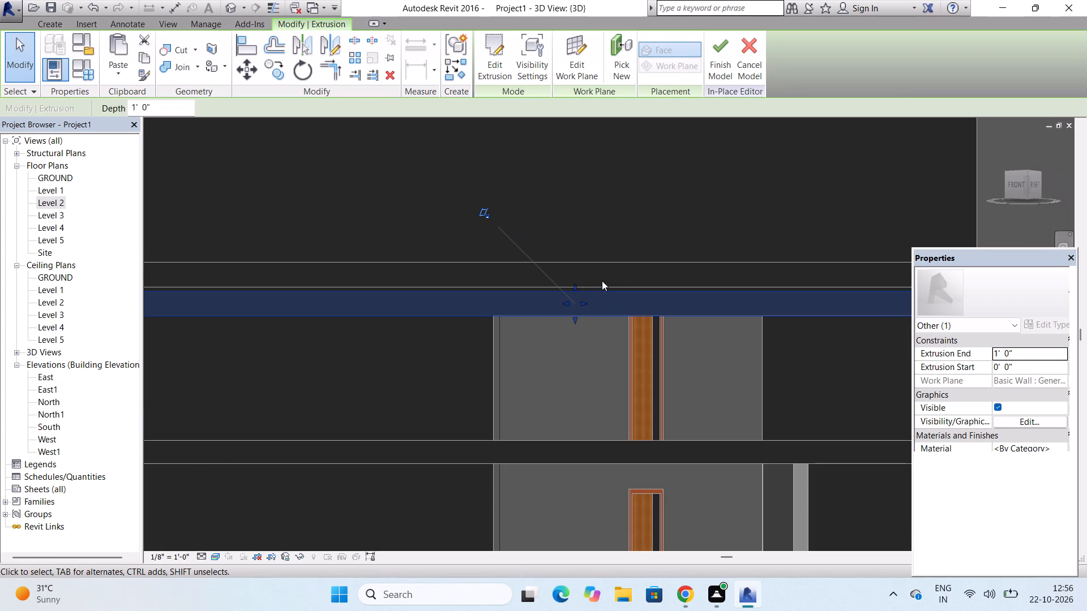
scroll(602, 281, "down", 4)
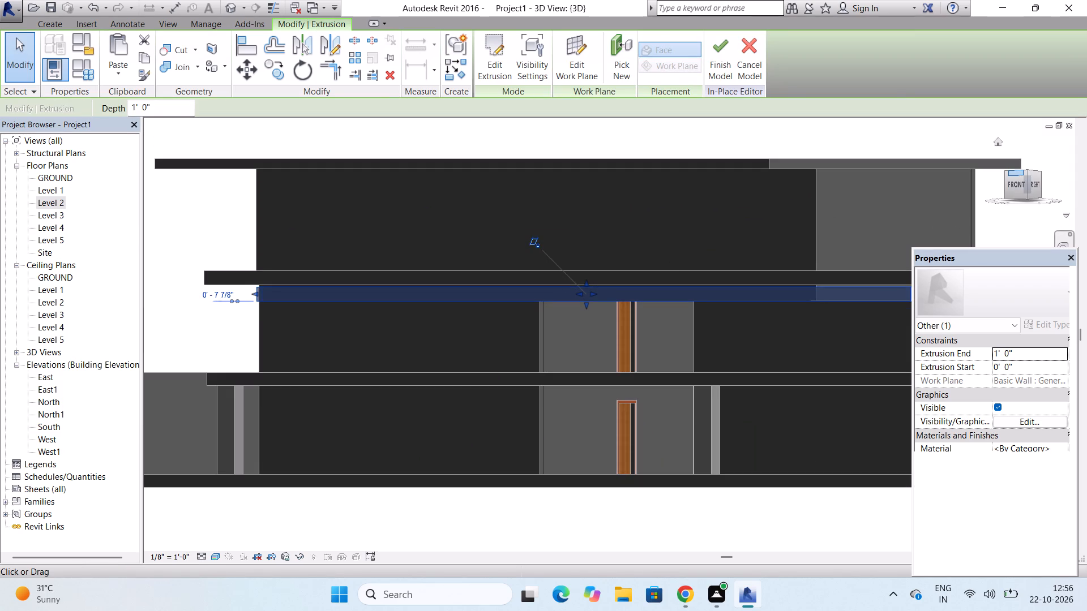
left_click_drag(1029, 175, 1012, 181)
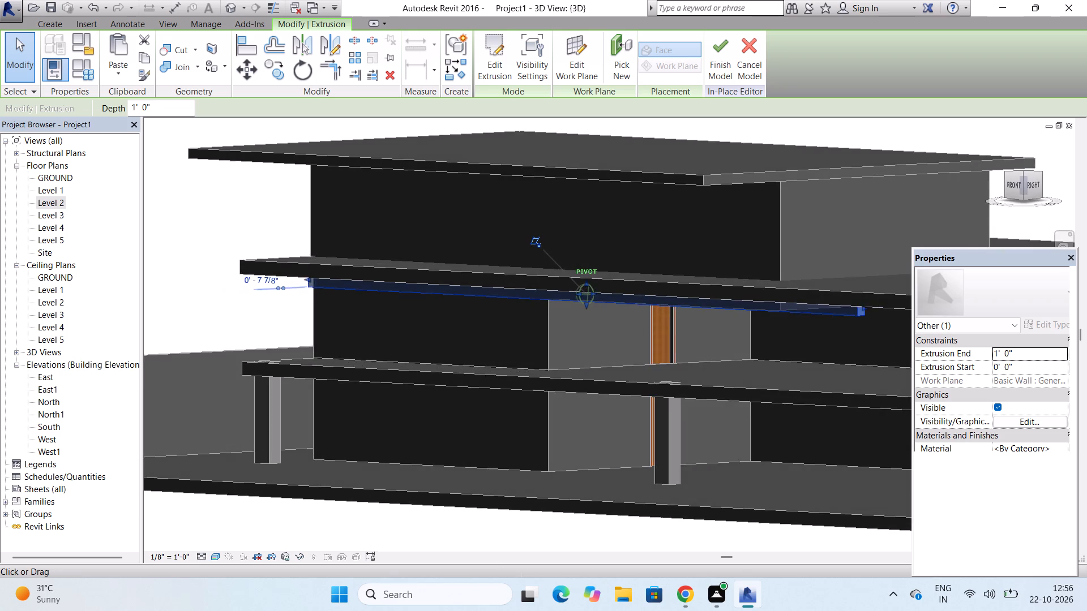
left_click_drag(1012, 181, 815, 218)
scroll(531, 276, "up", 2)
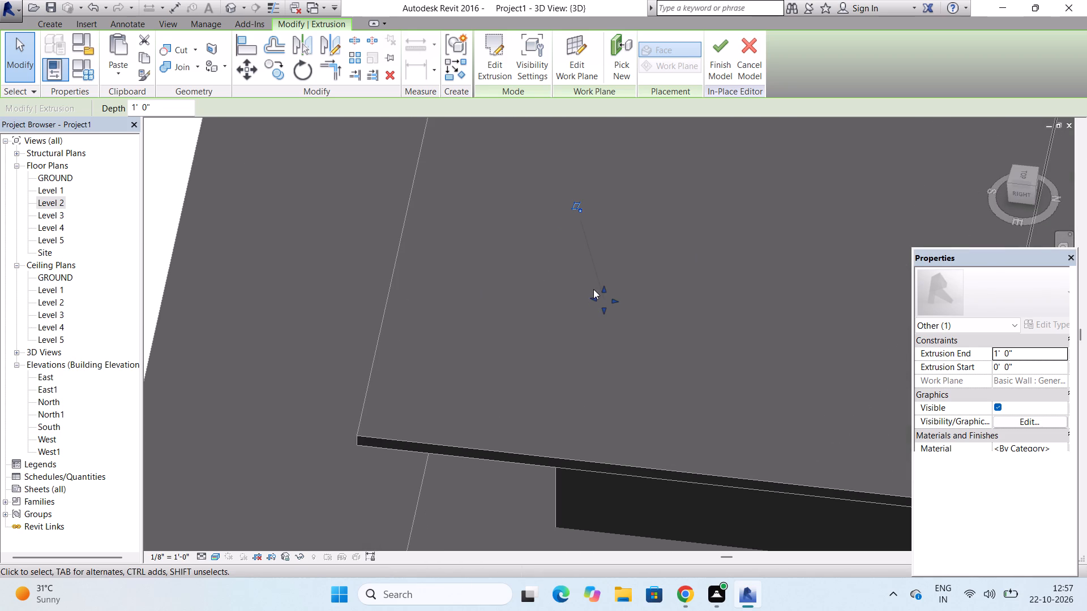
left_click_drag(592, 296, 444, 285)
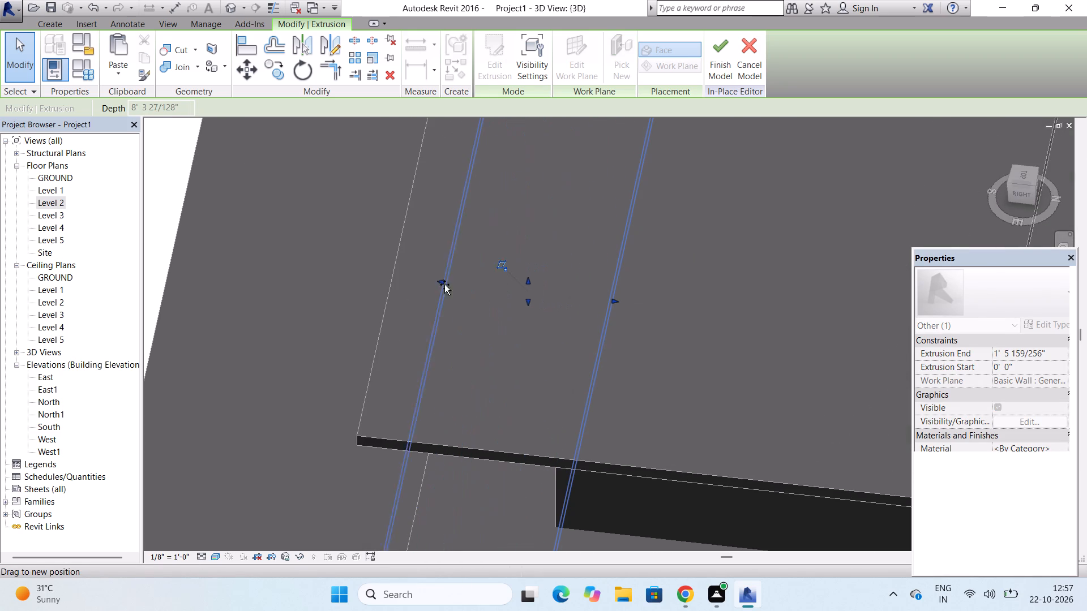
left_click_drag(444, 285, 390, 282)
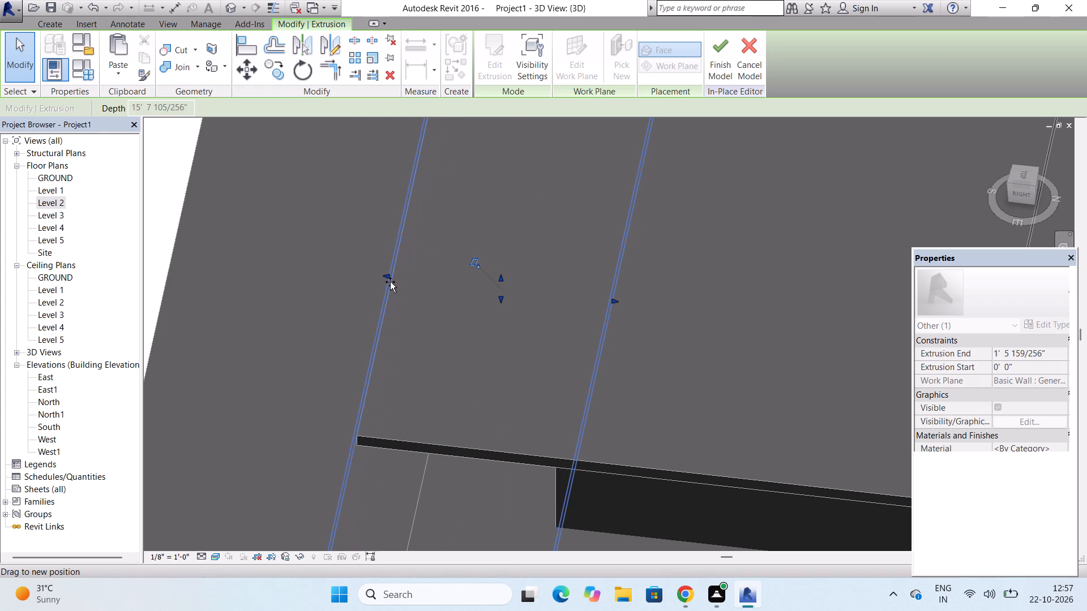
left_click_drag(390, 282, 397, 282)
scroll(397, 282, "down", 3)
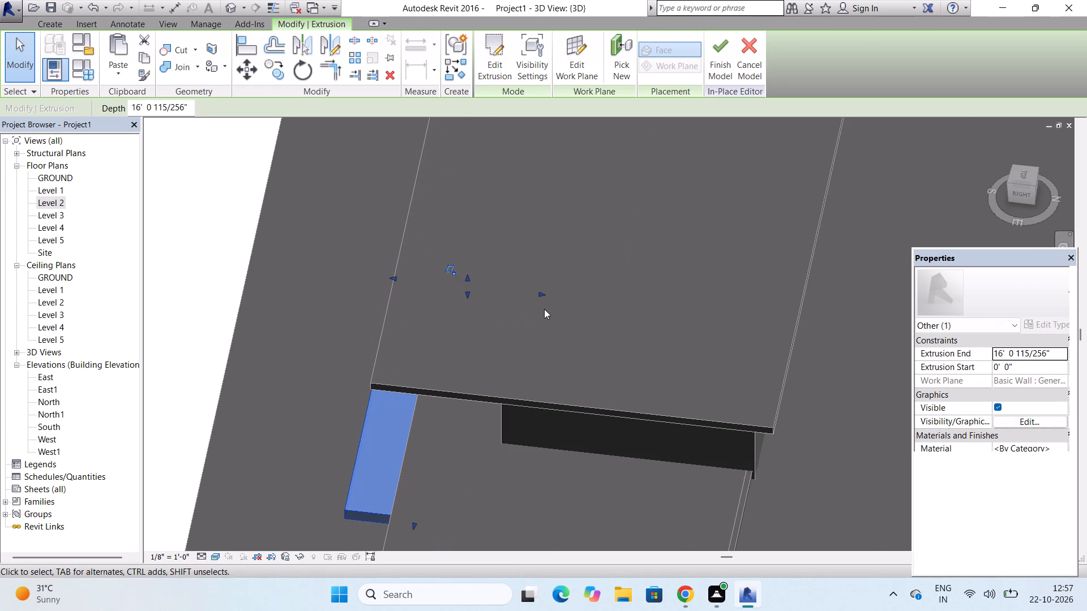
Pull the extrusion's inner face outward from the wall to an extrusion start of about 6' 8".
left_click_drag(540, 294, 523, 294)
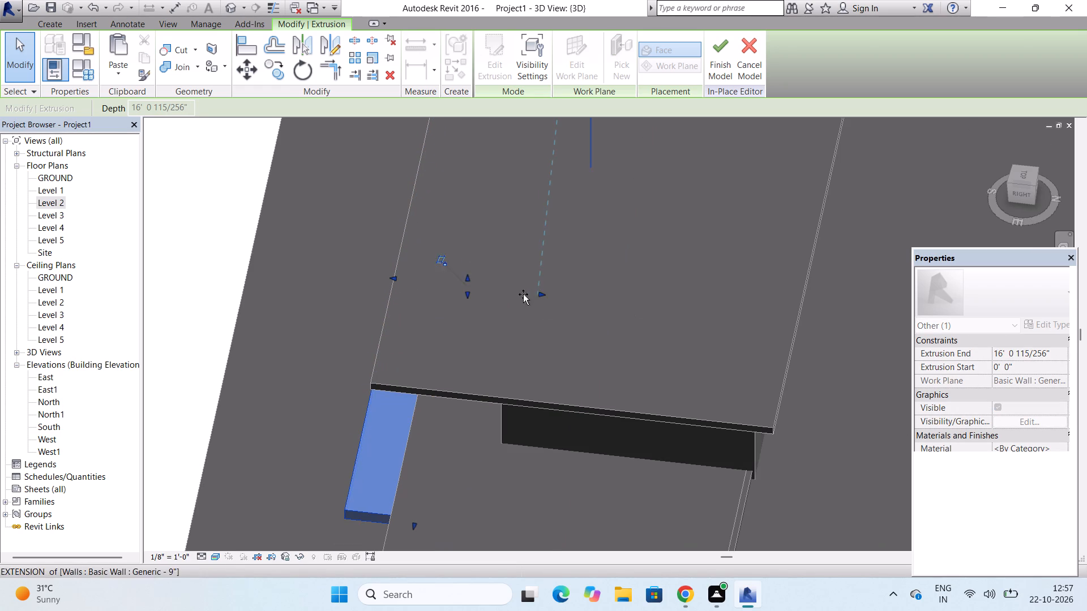
left_click_drag(523, 294, 446, 295)
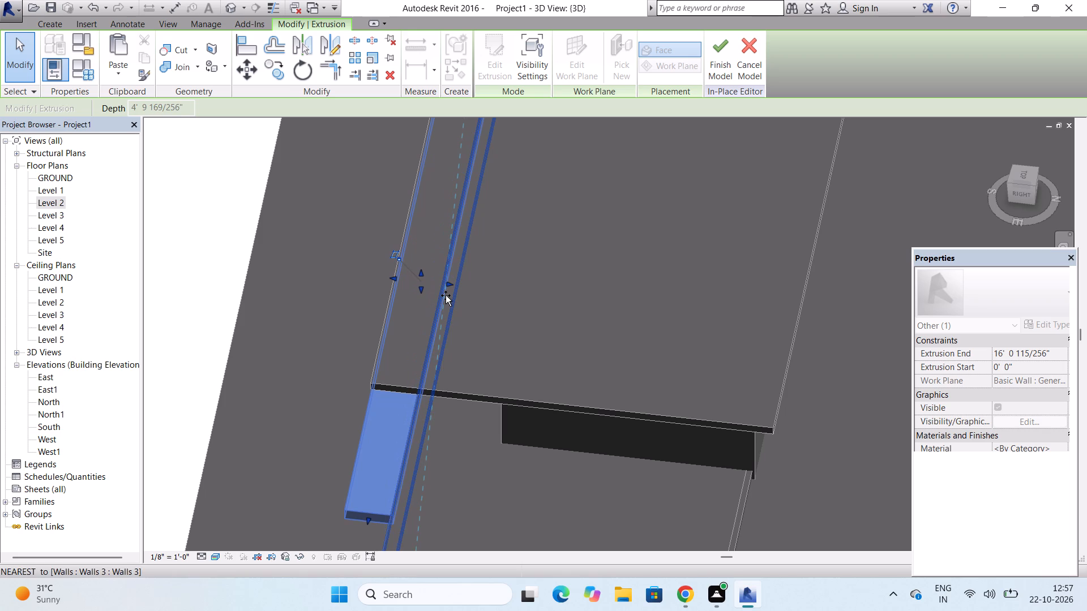
left_click_drag(446, 295, 456, 296)
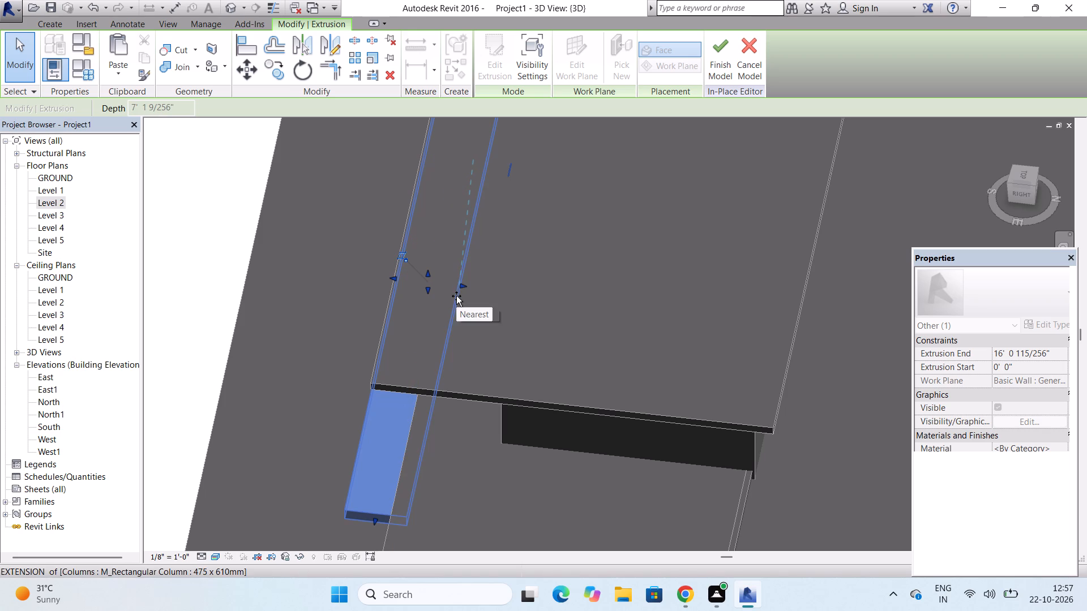
left_click_drag(456, 296, 478, 296)
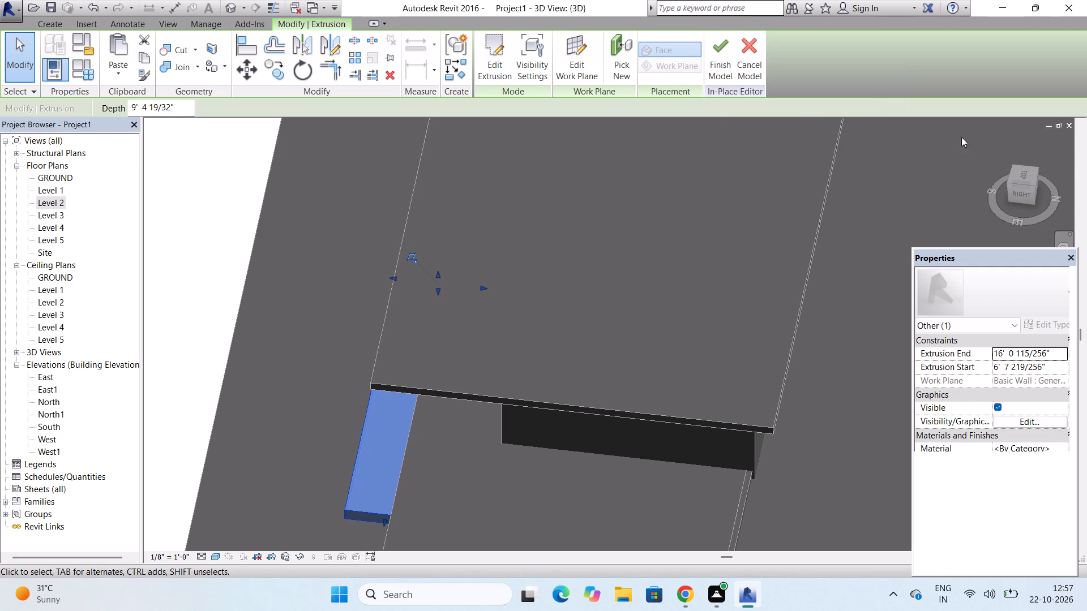
Pull the extrusion's outer face back toward the middle slab's front edge, to an extrusion end of about 10' 6".
left_click_drag(1007, 184, 1038, 177)
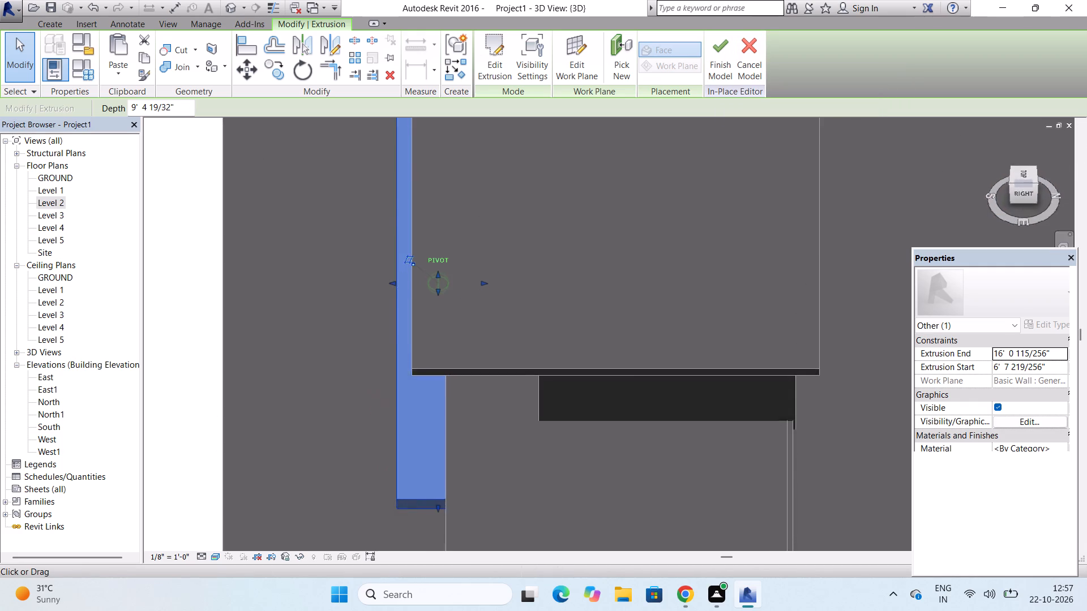
left_click_drag(1038, 177, 277, 172)
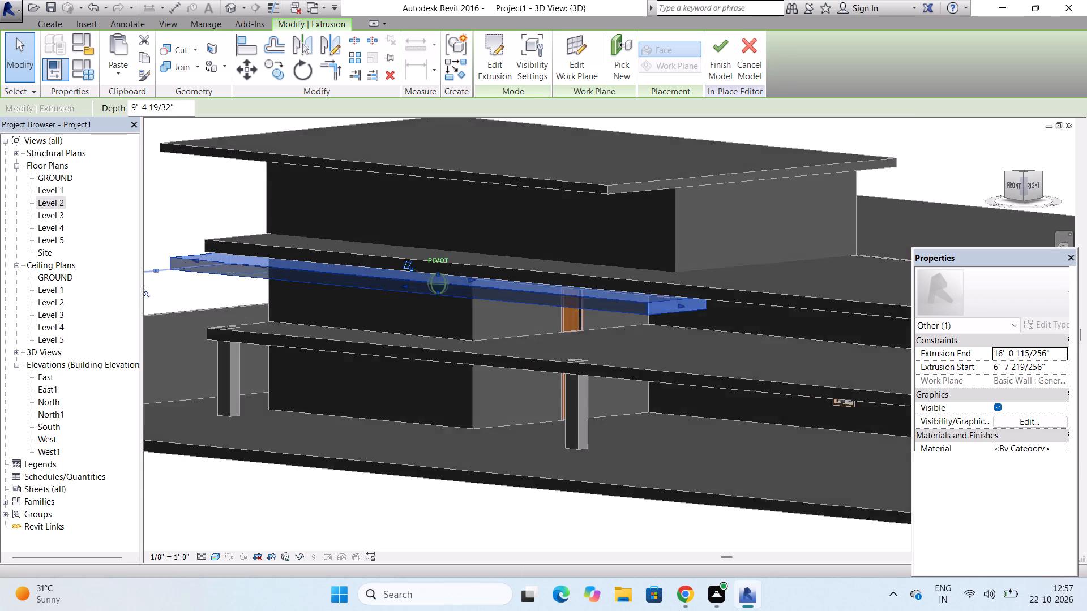
left_click_drag(277, 172, 255, 180)
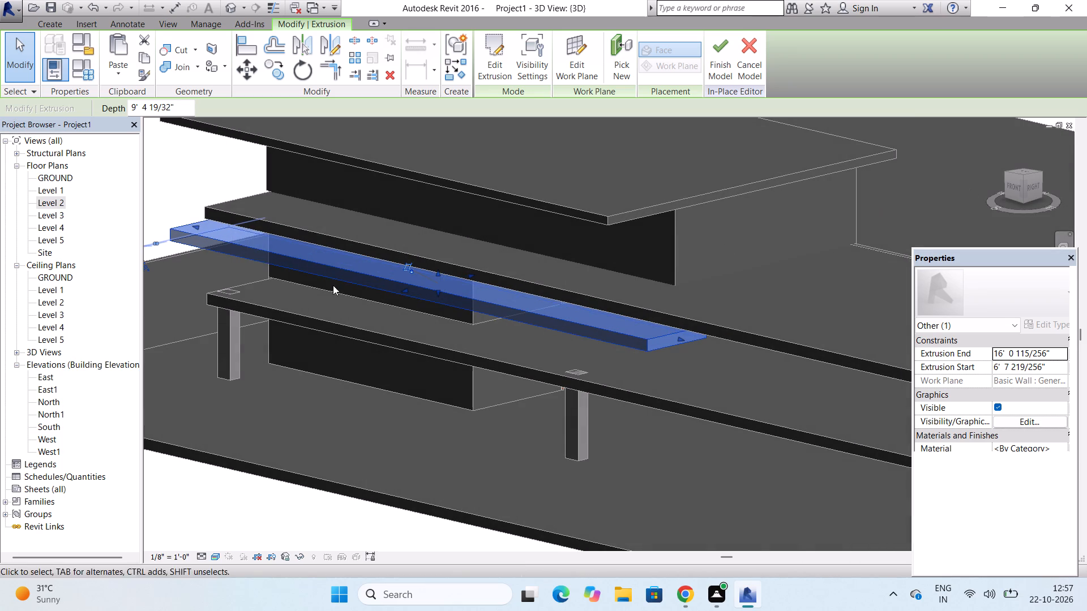
scroll(356, 282, "up", 4)
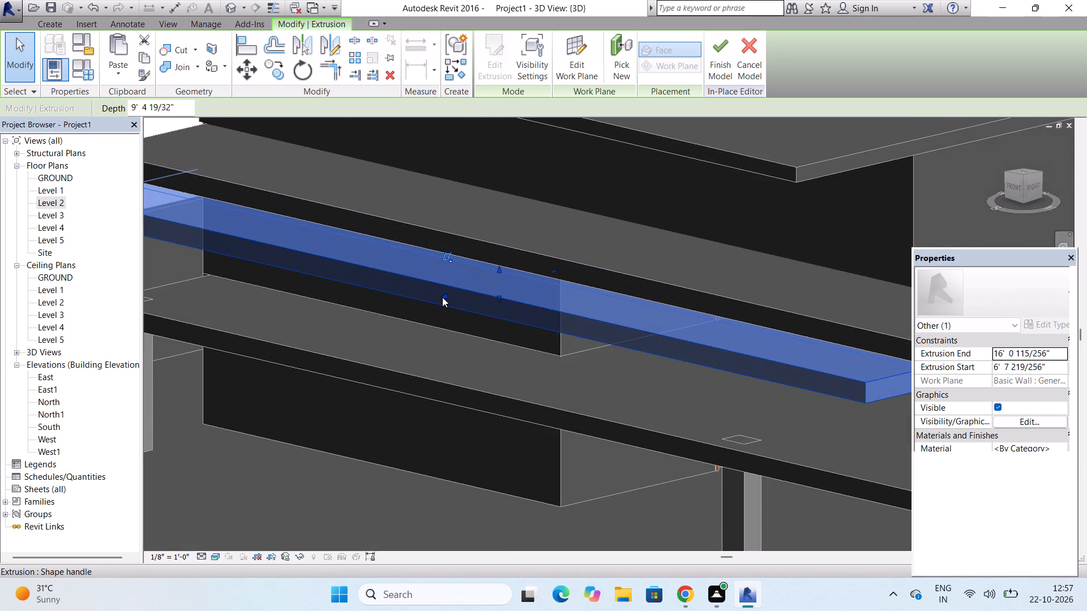
left_click_drag(444, 294, 507, 268)
scroll(507, 268, "up", 6)
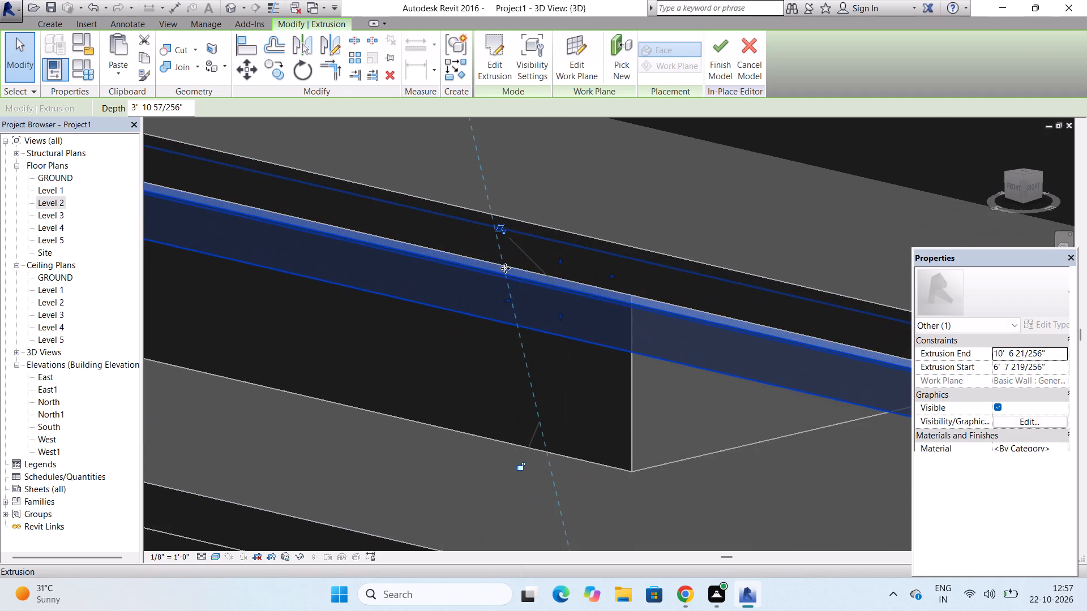
Pull the extrusion's outer face slightly inward toward the middle slab's front edge, to an extrusion end of about 10' 2 5/8".
scroll(505, 268, "down", 10)
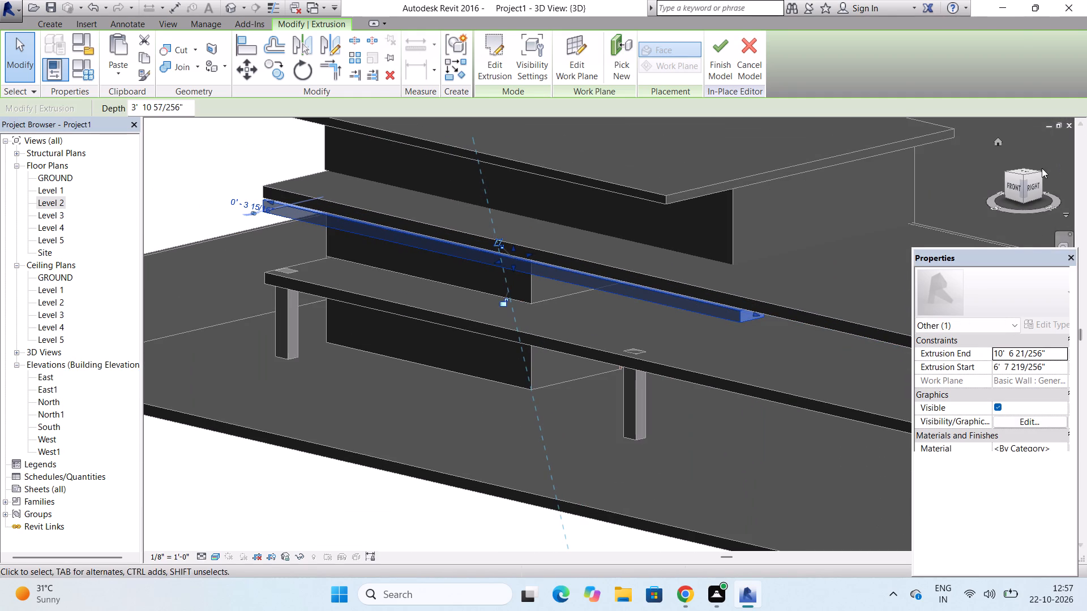
left_click_drag(1022, 178, 976, 183)
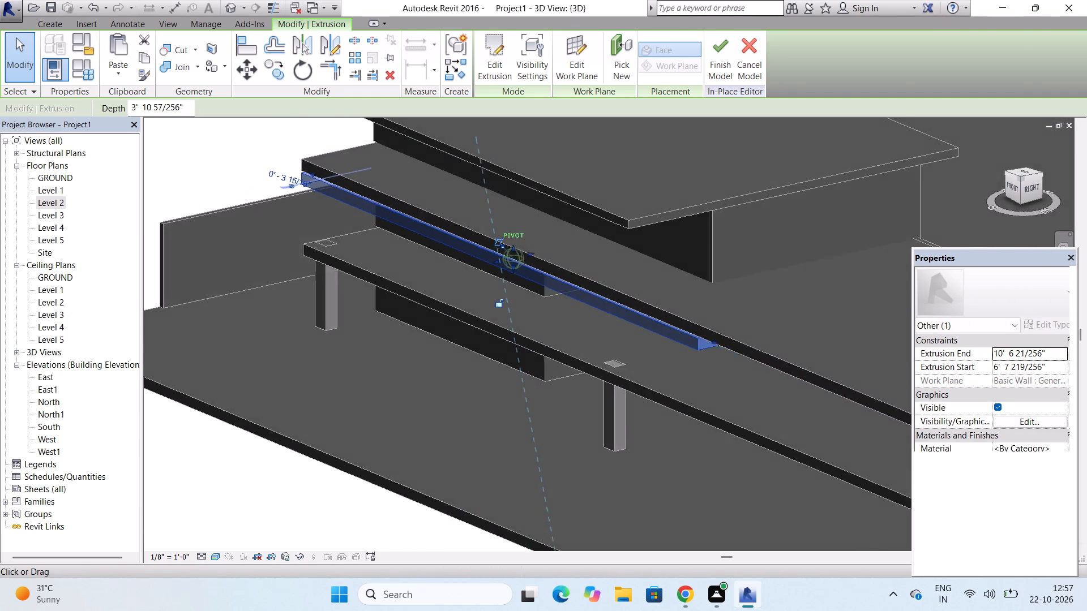
left_click_drag(976, 183, 958, 185)
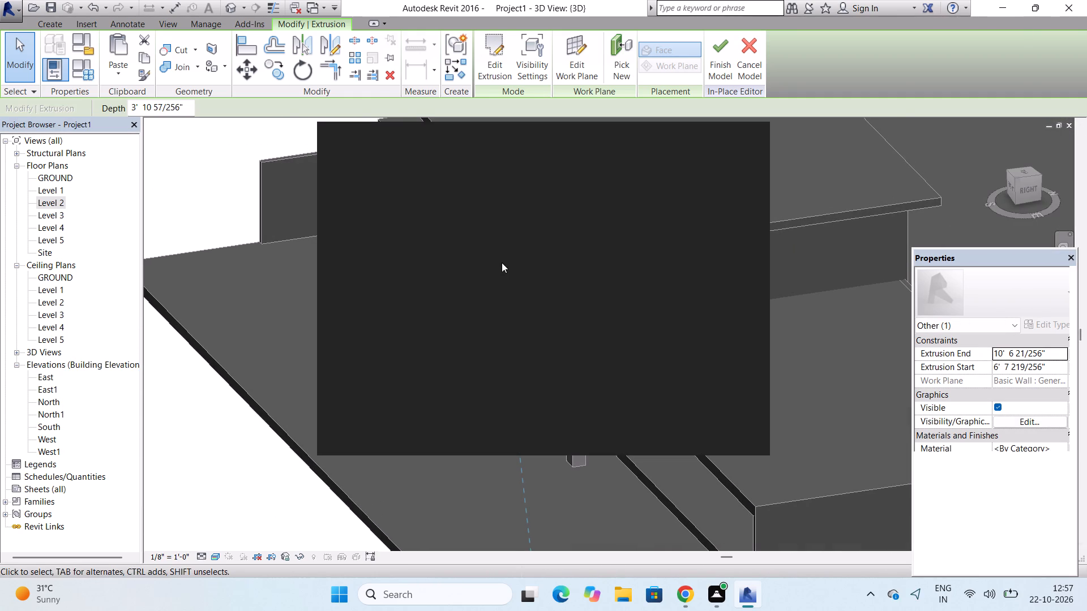
scroll(502, 263, "up", 1)
left_click(743, 143)
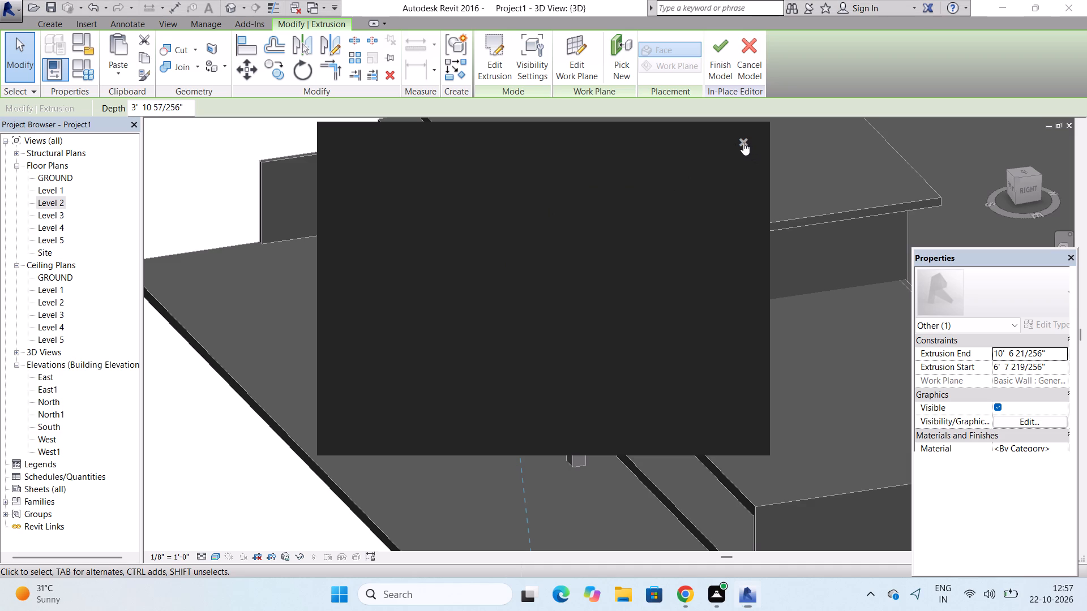
scroll(480, 268, "up", 2)
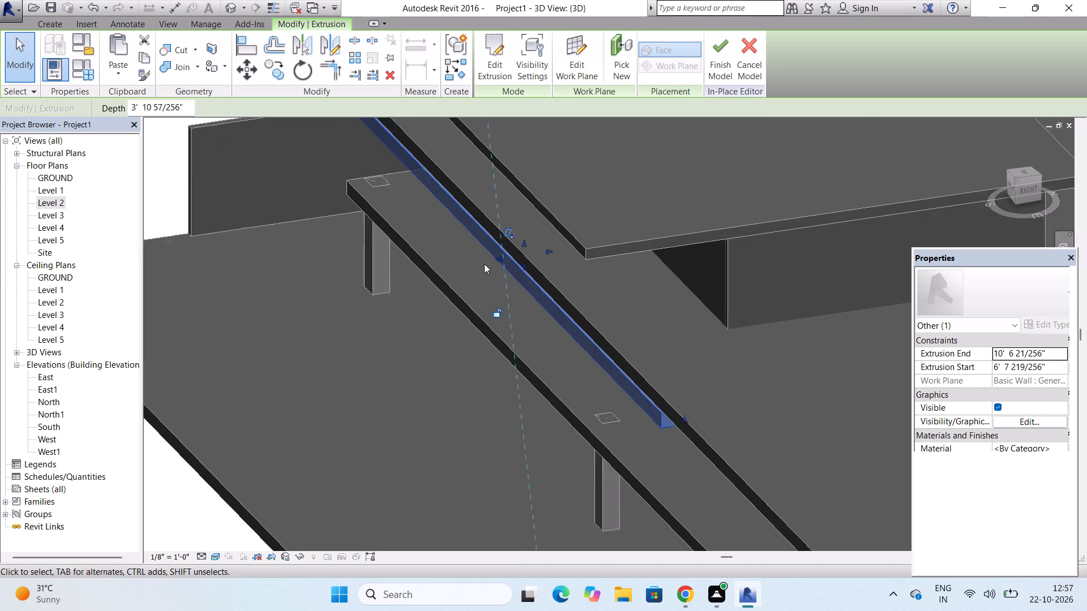
scroll(484, 264, "up", 8)
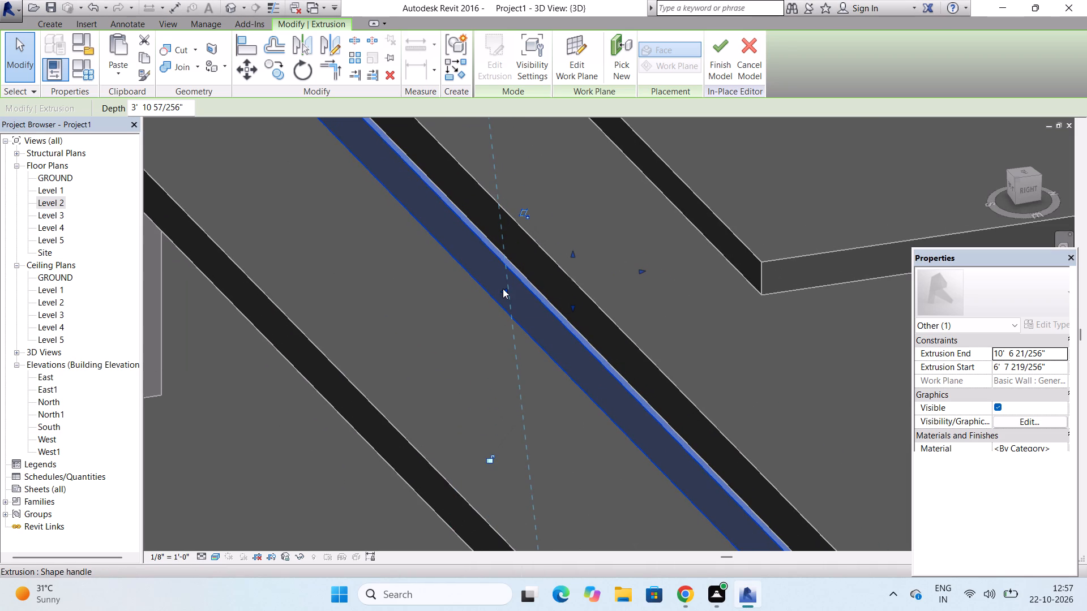
left_click_drag(503, 289, 518, 287)
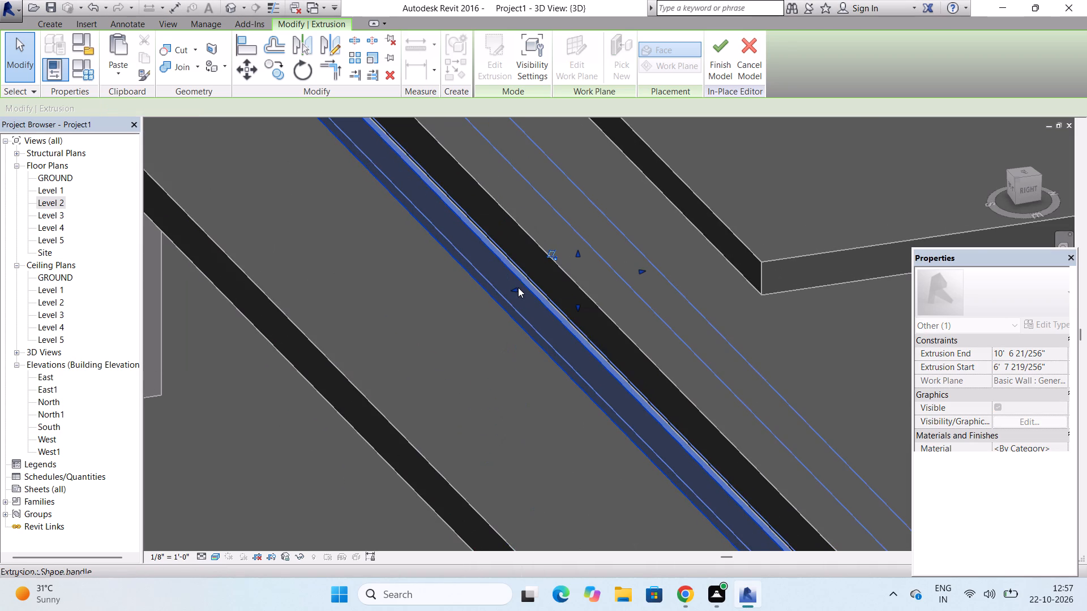
Stretch the extrusion's bottom face downward below the middle slab to make the front band taller.
scroll(518, 287, "down", 6)
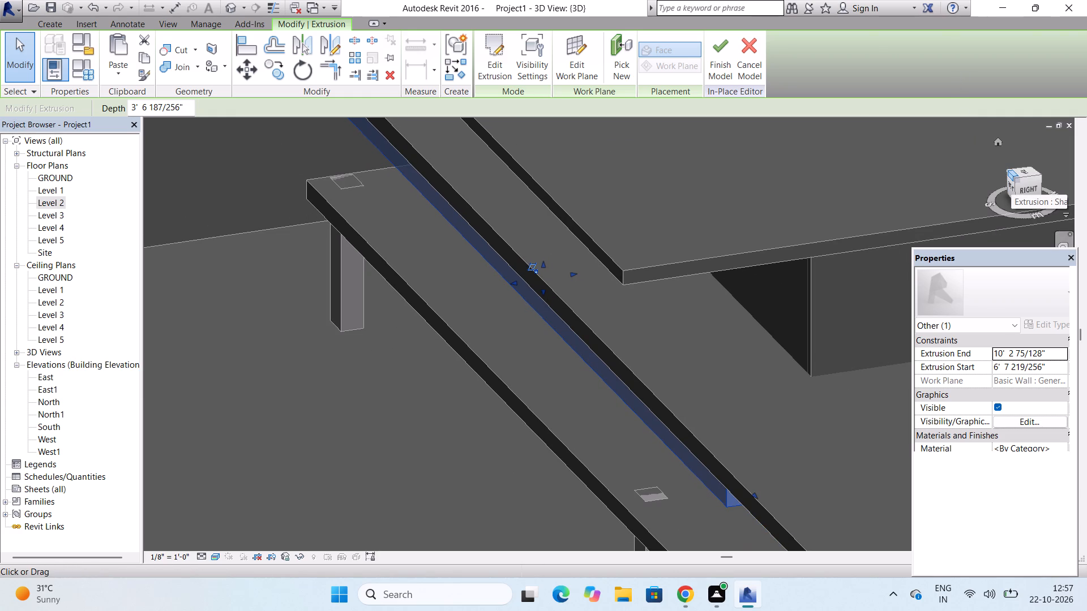
left_click_drag(1014, 180, 1040, 180)
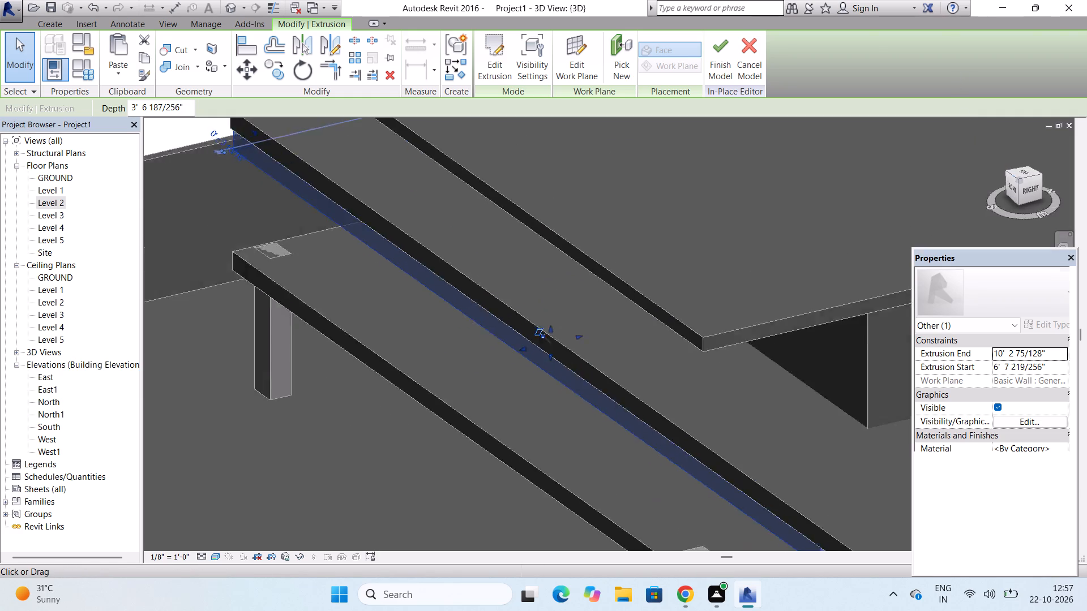
left_click_drag(1040, 180, 1067, 177)
scroll(520, 143, "down", 2)
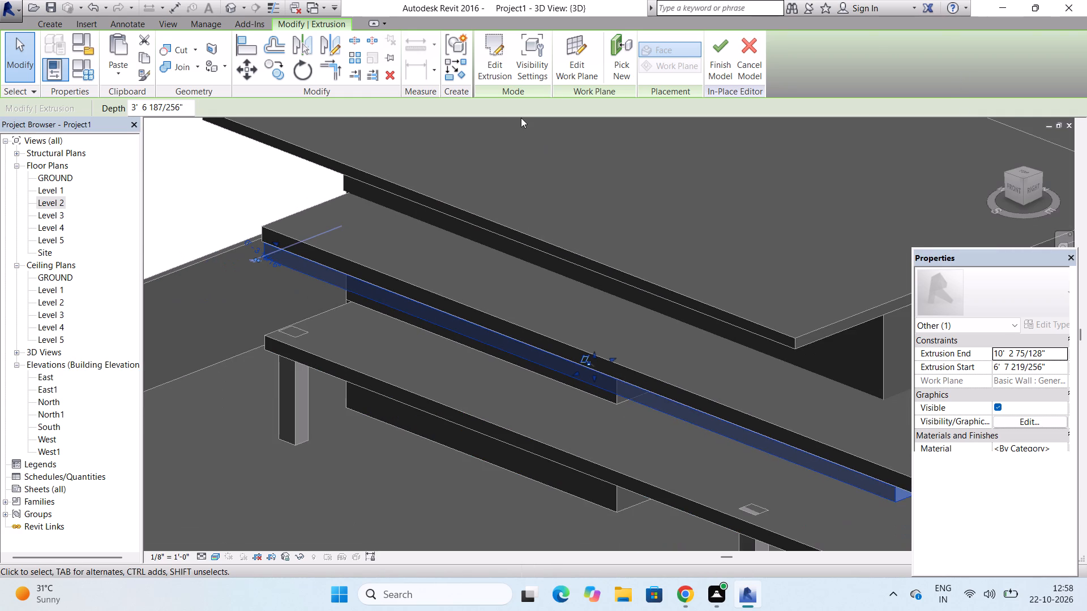
scroll(593, 246, "down", 3)
scroll(610, 377, "up", 6)
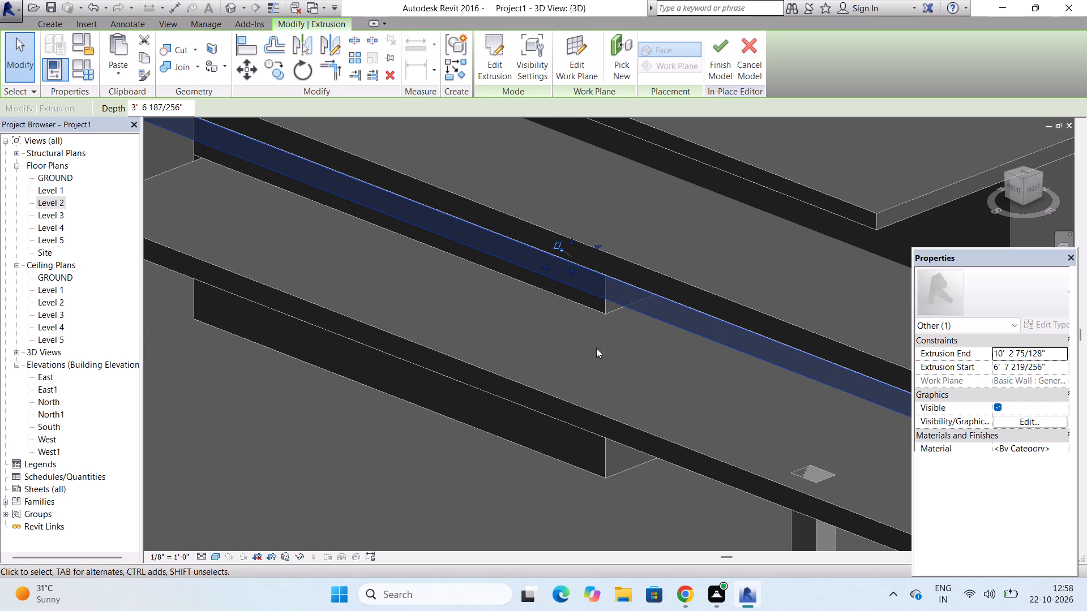
left_click_drag(570, 272, 571, 301)
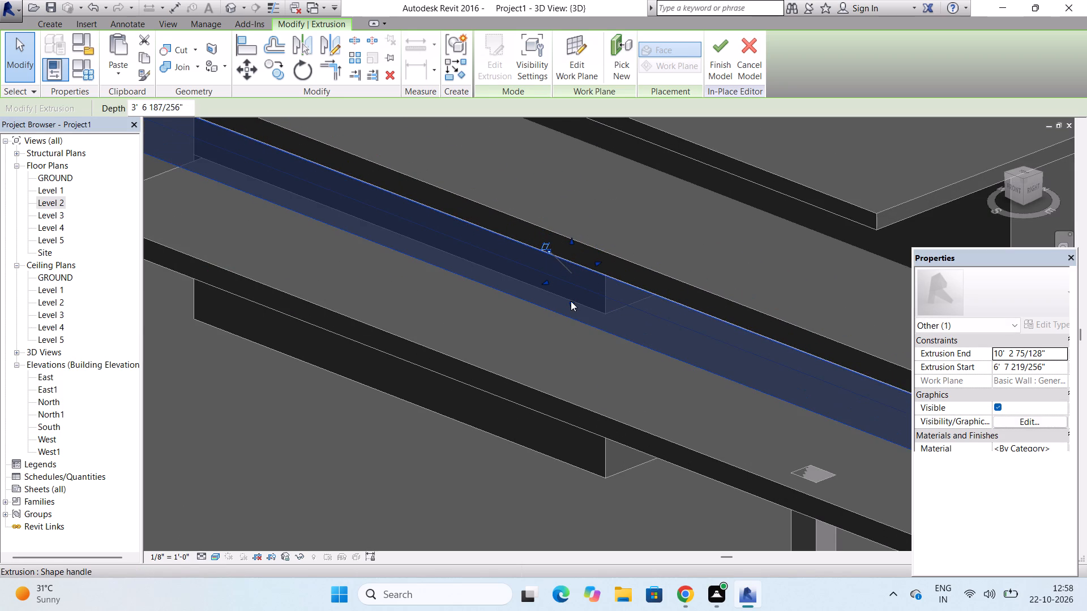
key("Escape")
Pull the extrusion's inner face outward to an extrusion start of about 9' 3 1/2", leaving a depth of about 11".
scroll(559, 185, "down", 4)
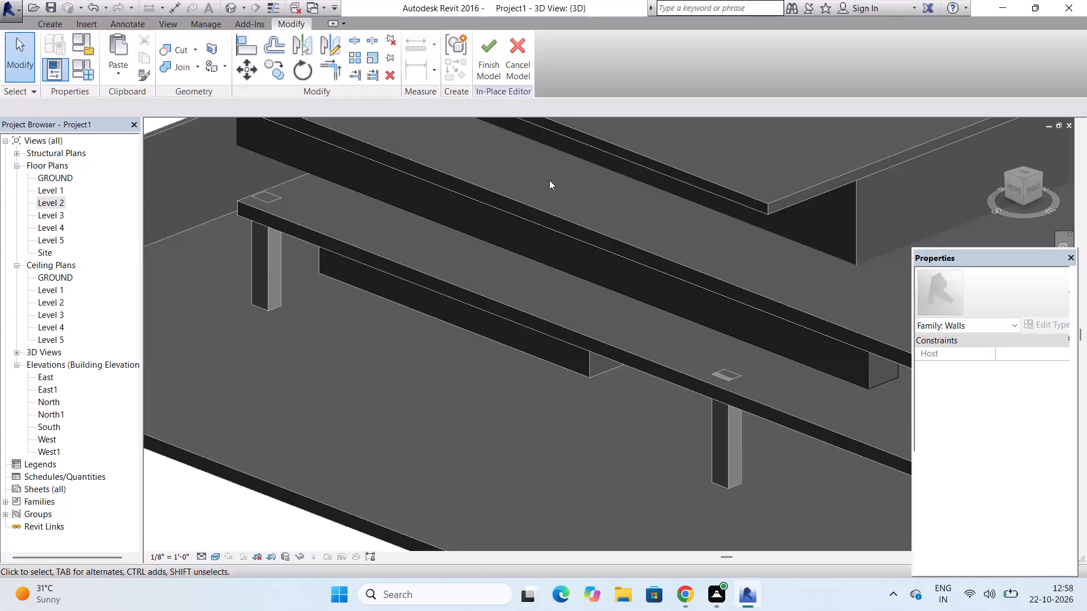
scroll(549, 180, "down", 3)
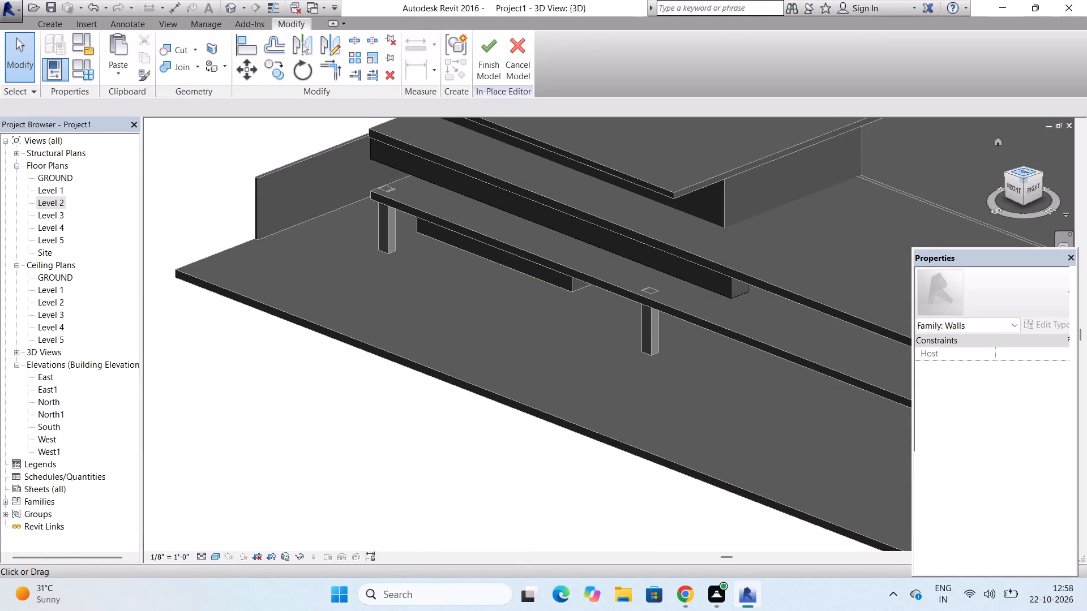
left_click_drag(1020, 180, 1074, 161)
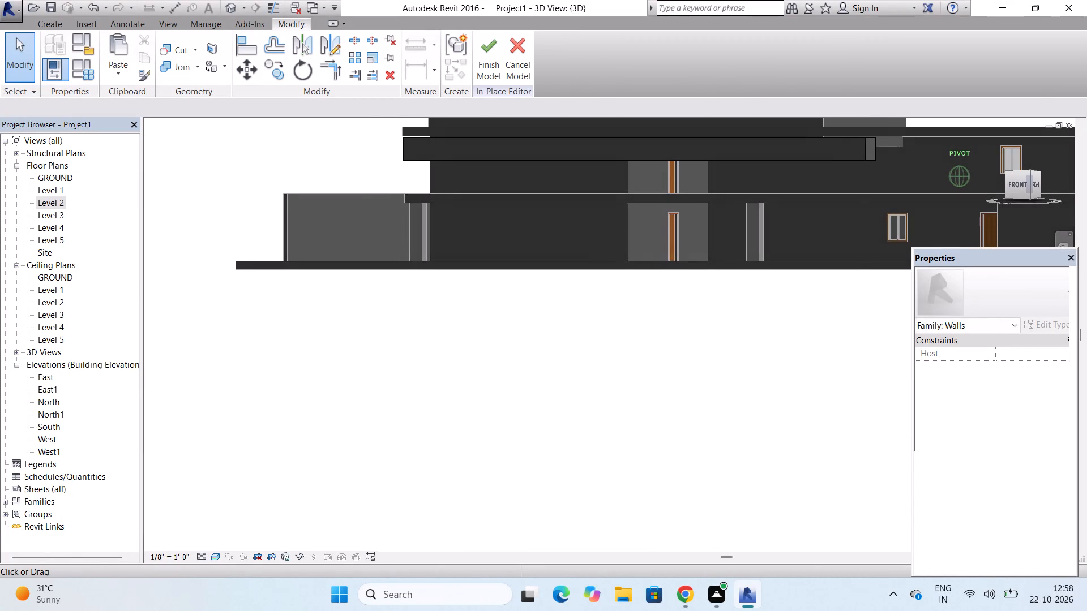
left_click_drag(1074, 161, 944, 186)
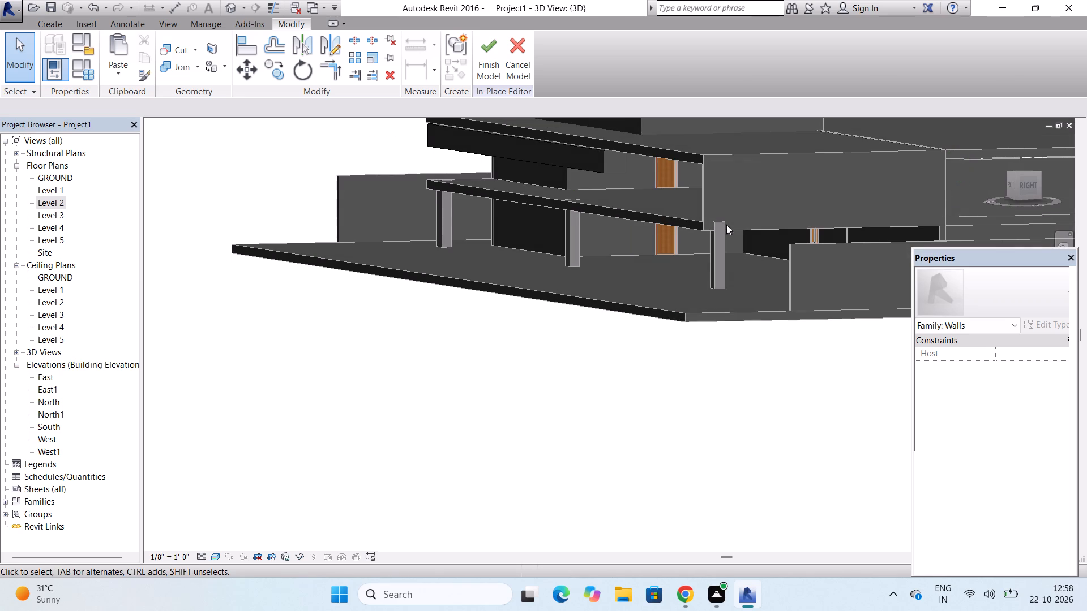
scroll(550, 121, "up", 4)
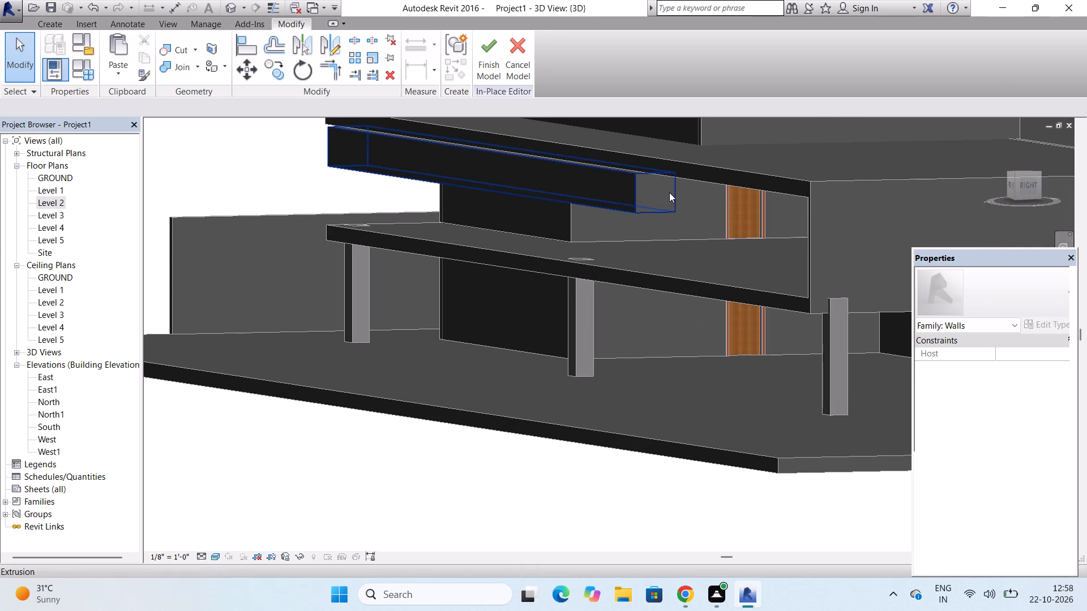
left_click(669, 192)
scroll(625, 233, "down", 1)
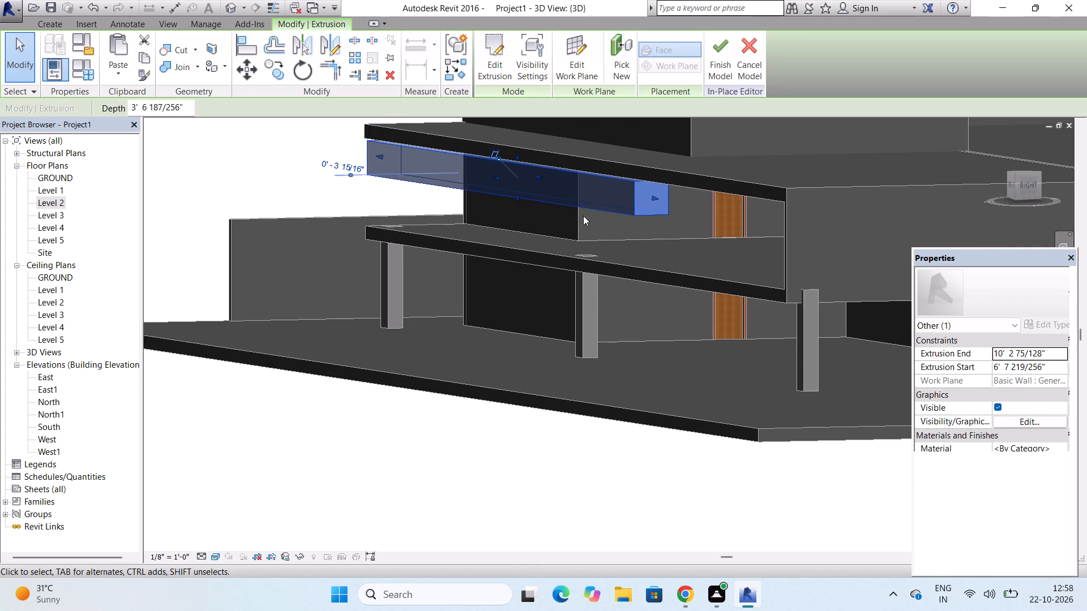
scroll(554, 178, "up", 6)
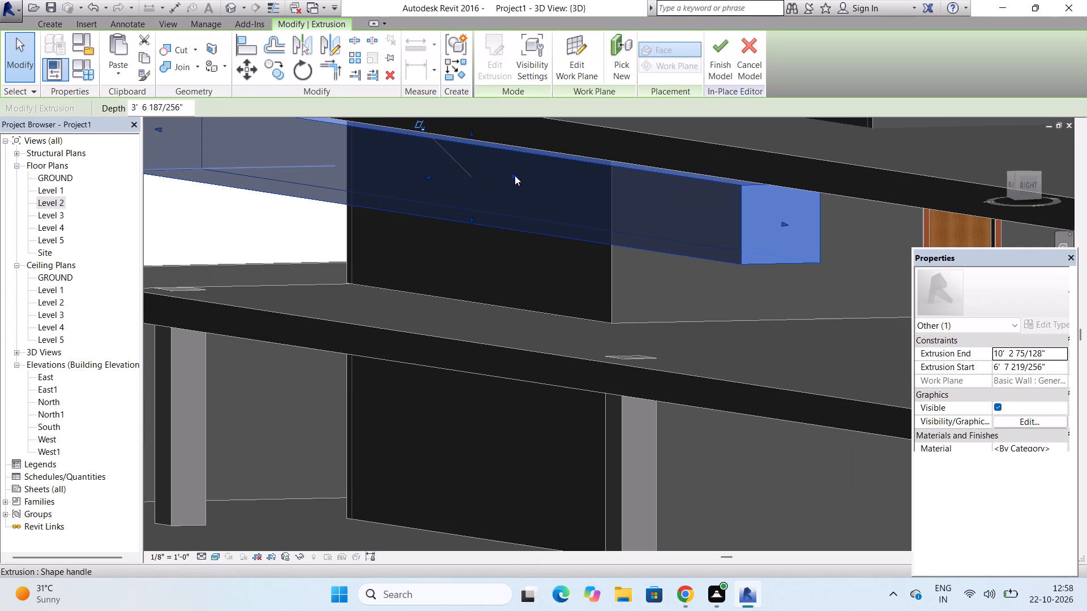
left_click_drag(515, 175, 477, 188)
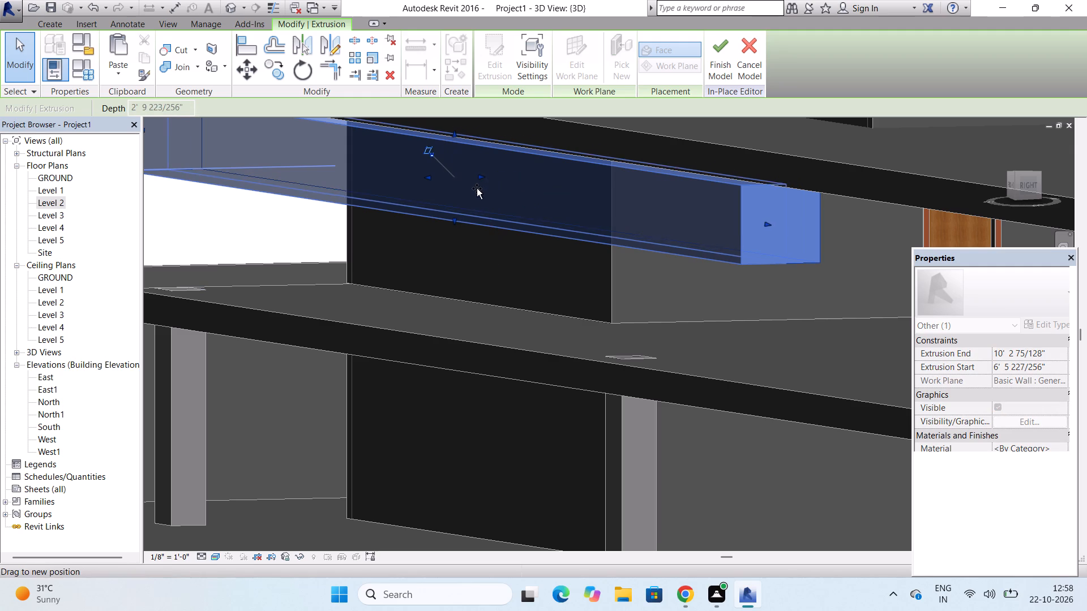
left_click_drag(477, 188, 453, 192)
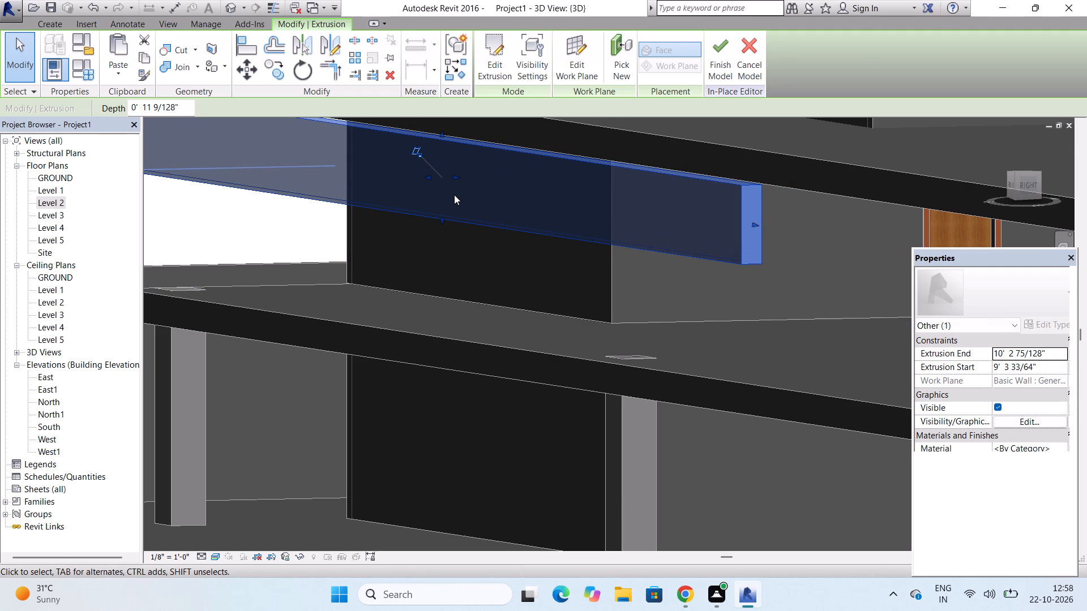
key("Escape")
key("Escape")
key("Escape")
key("Escape")
key("Escape")
key("Escape")
Finish the in-place wall model and dismiss the notification card covering the 3D view.
scroll(475, 188, "down", 5)
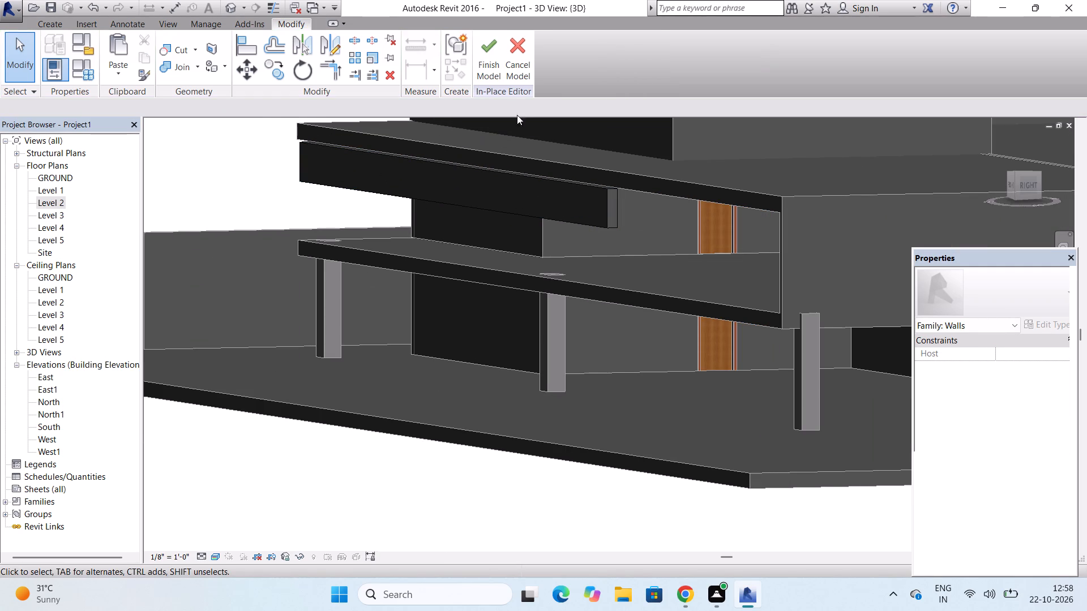
left_click(480, 71)
scroll(454, 183, "down", 3)
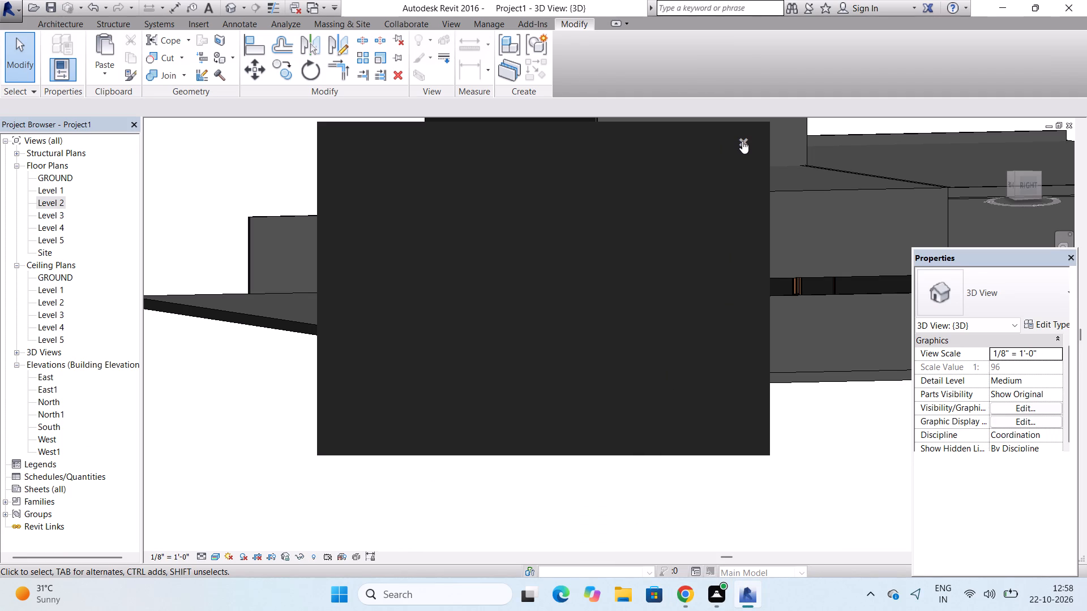
left_click(742, 141)
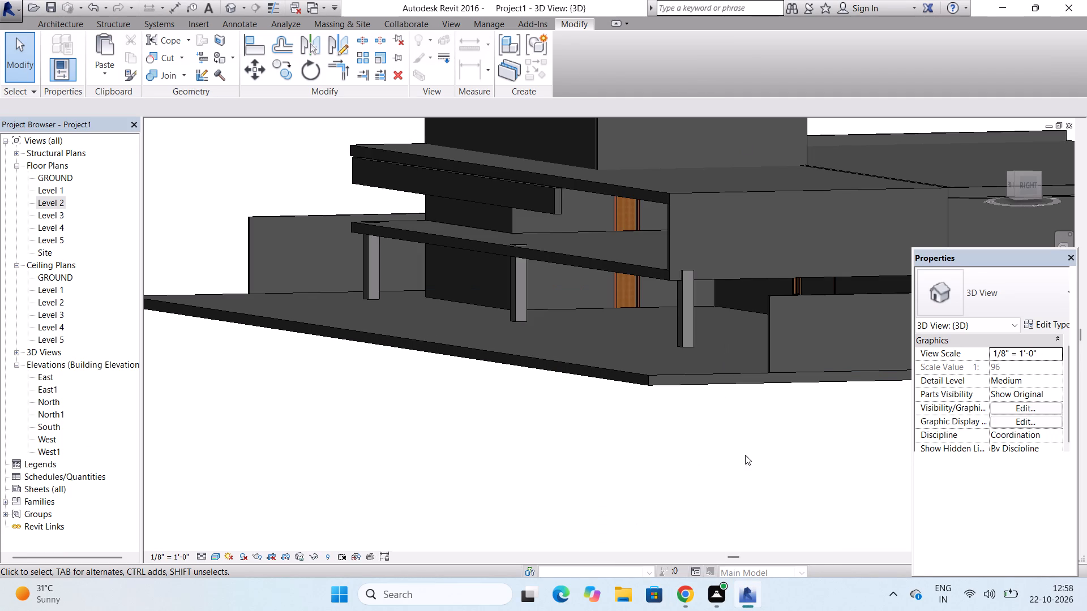
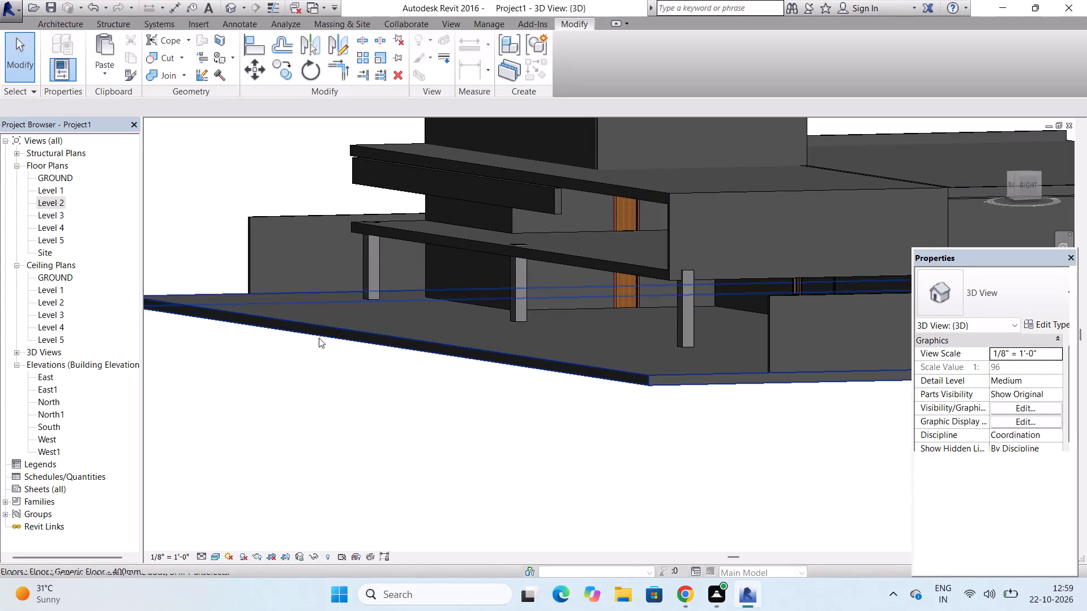
Shorten the in-place wall beneath the upper slab from its end nearest the door, and raise its top to the slab's underside.
left_click(553, 199)
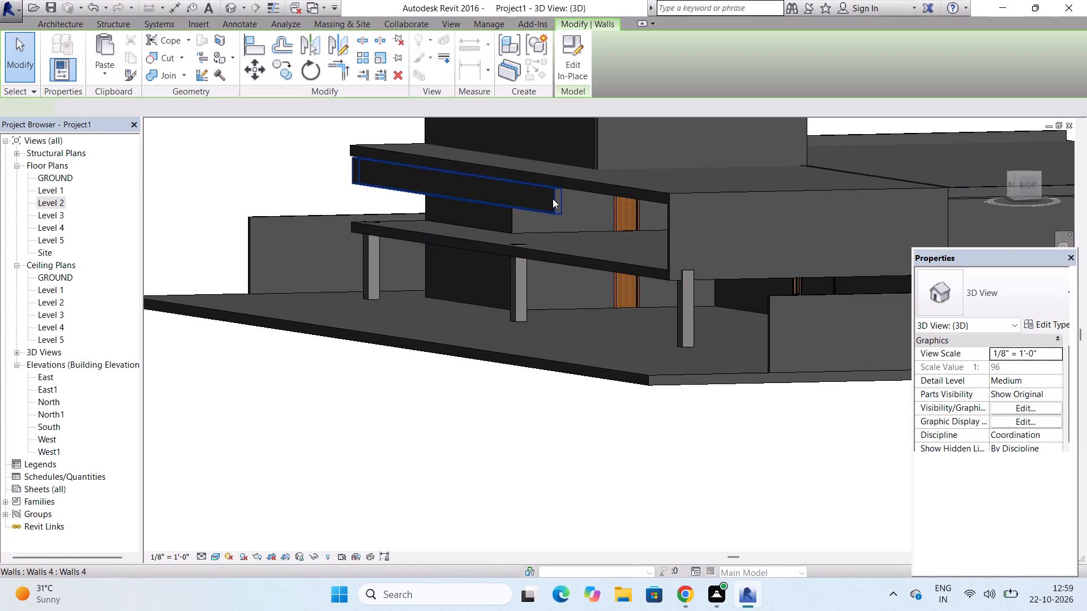
scroll(553, 199, "up", 3)
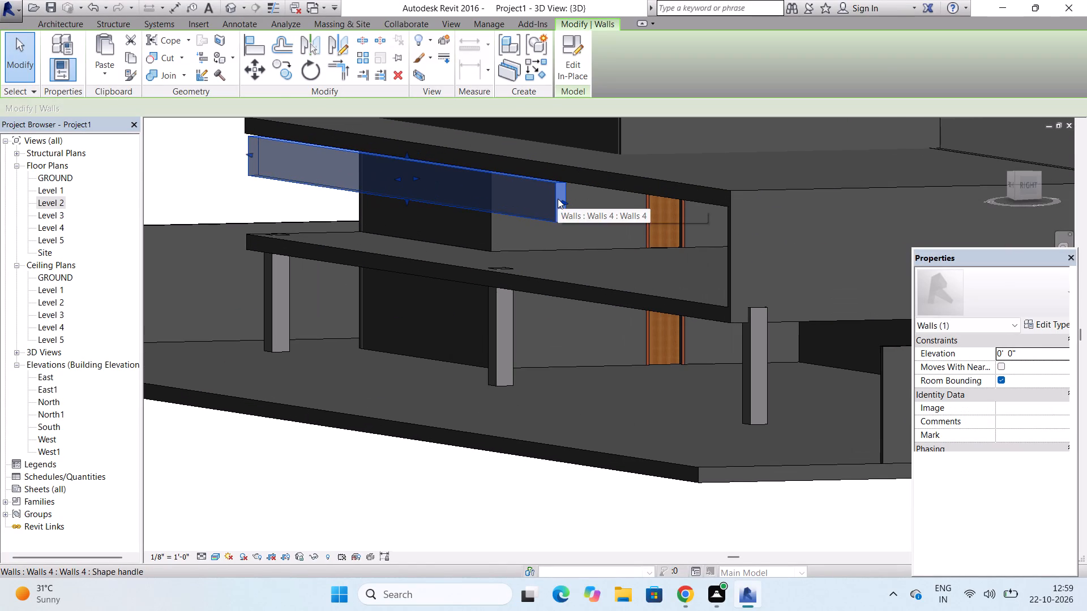
left_click_drag(564, 200, 530, 197)
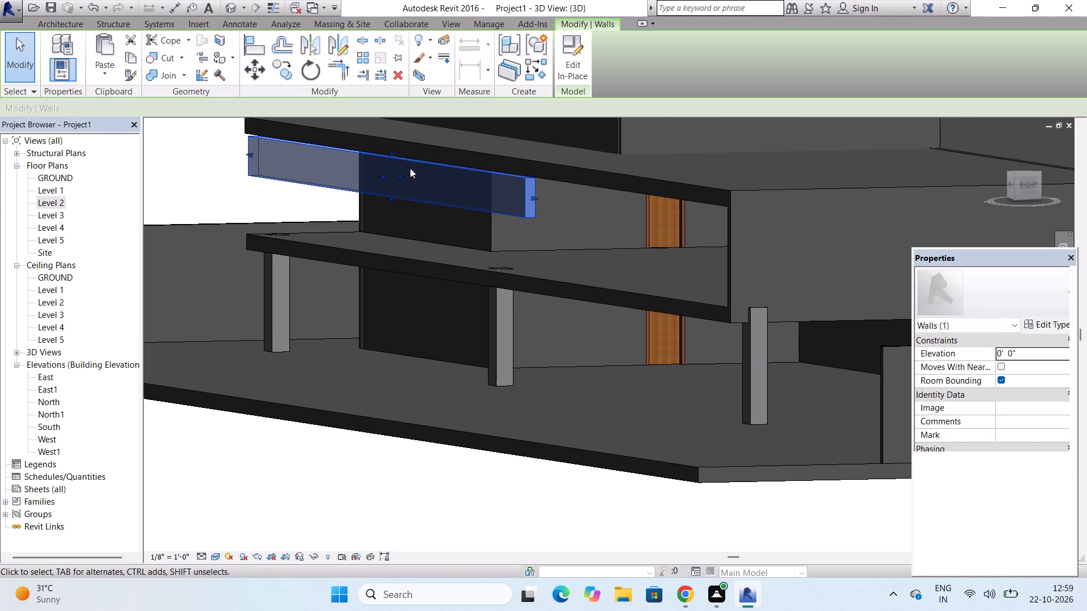
scroll(404, 155, "up", 3)
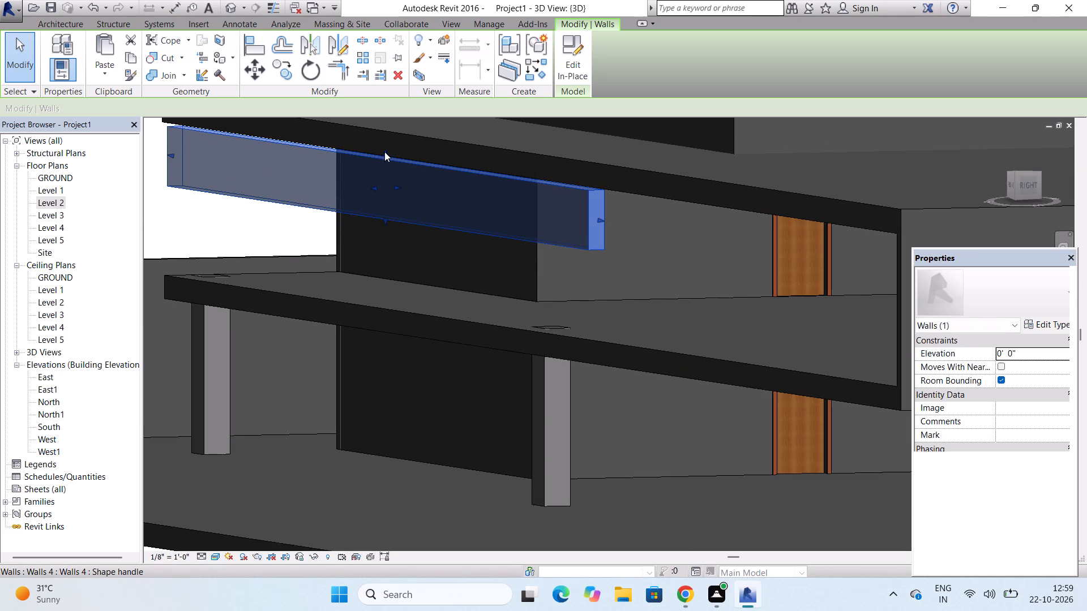
left_click(384, 152)
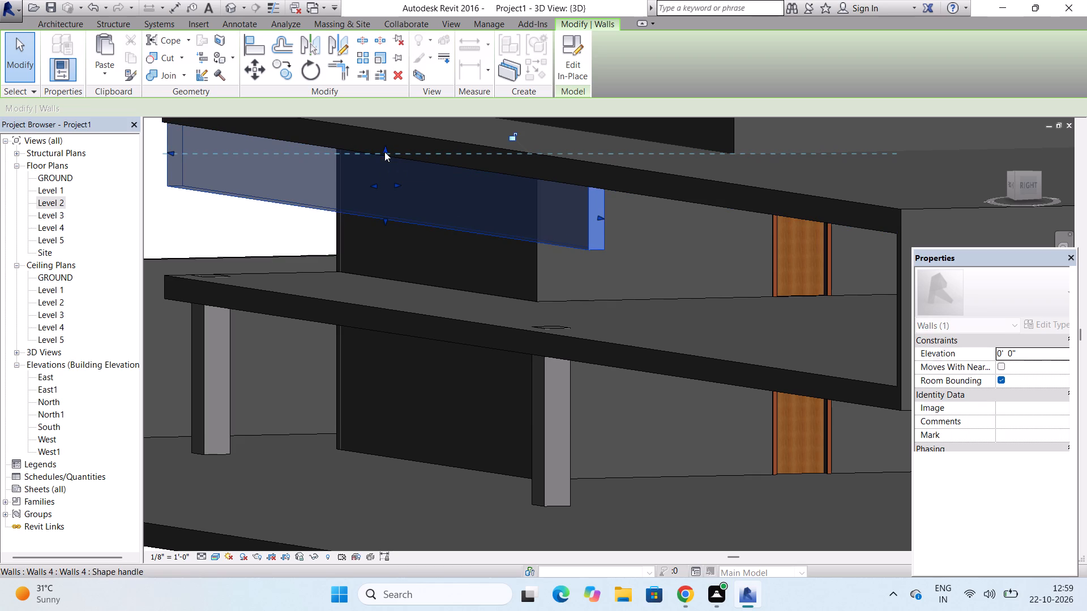
key("Escape")
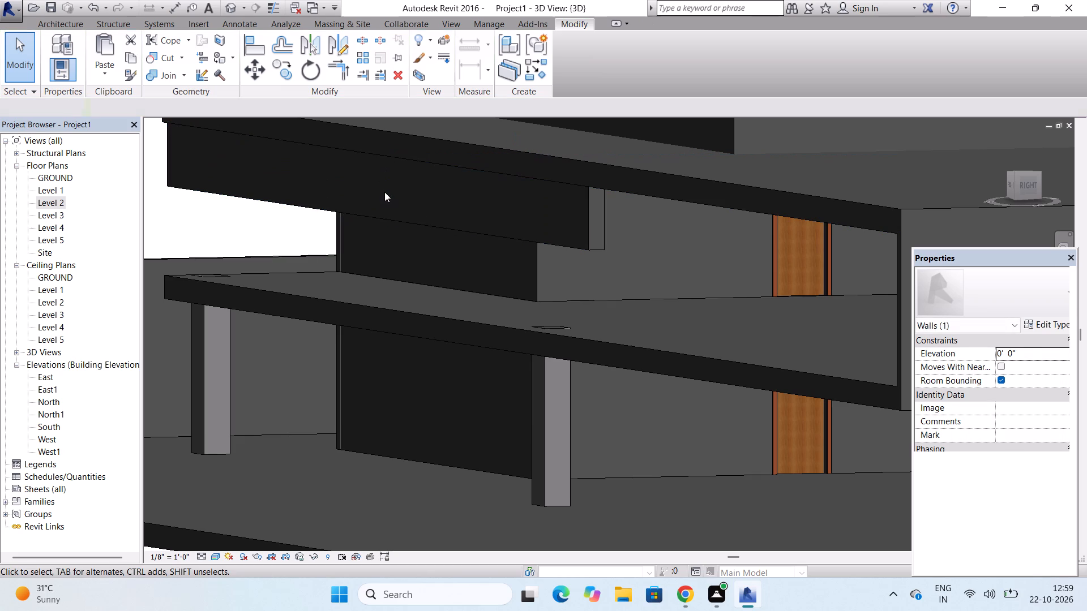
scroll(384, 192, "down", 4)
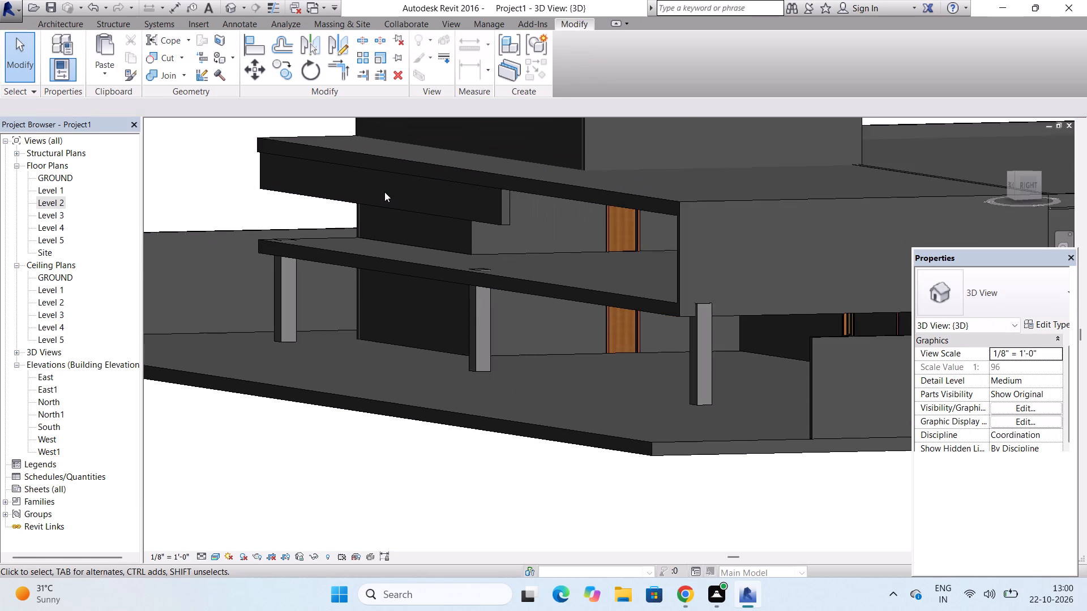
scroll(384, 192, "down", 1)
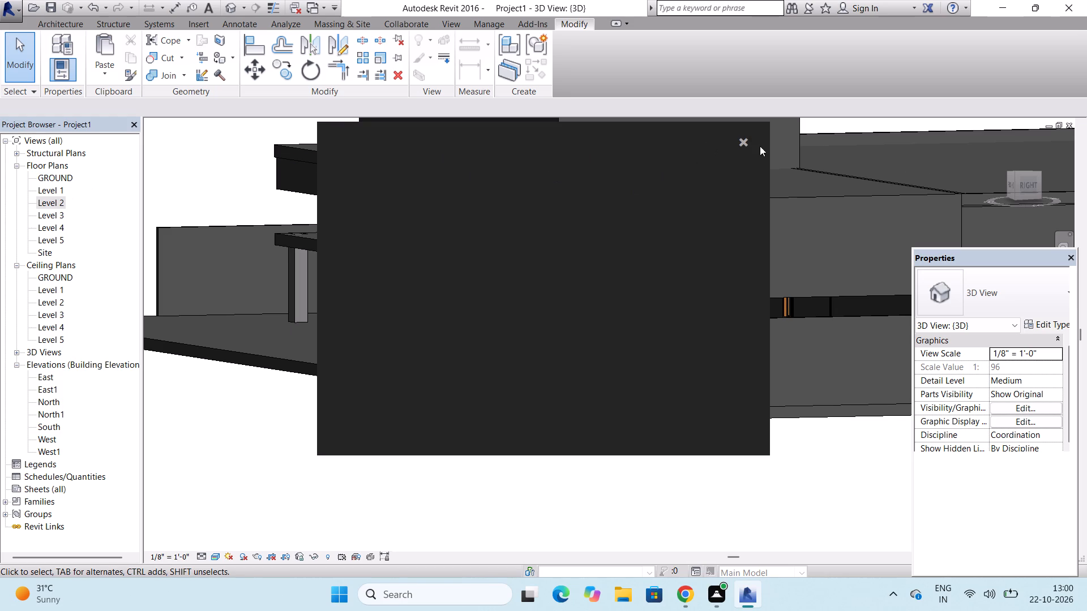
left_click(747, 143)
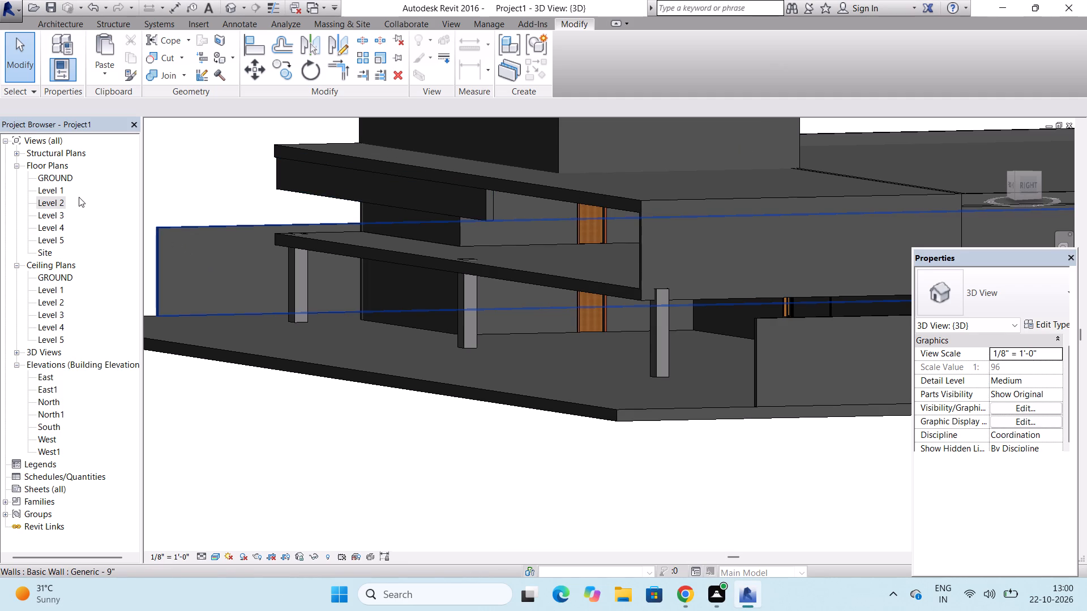
On the Level 1 floor plan, draw a Generic - 9" wall about 37'-3" long from the middle column straight to the back wall.
double_click(55, 201)
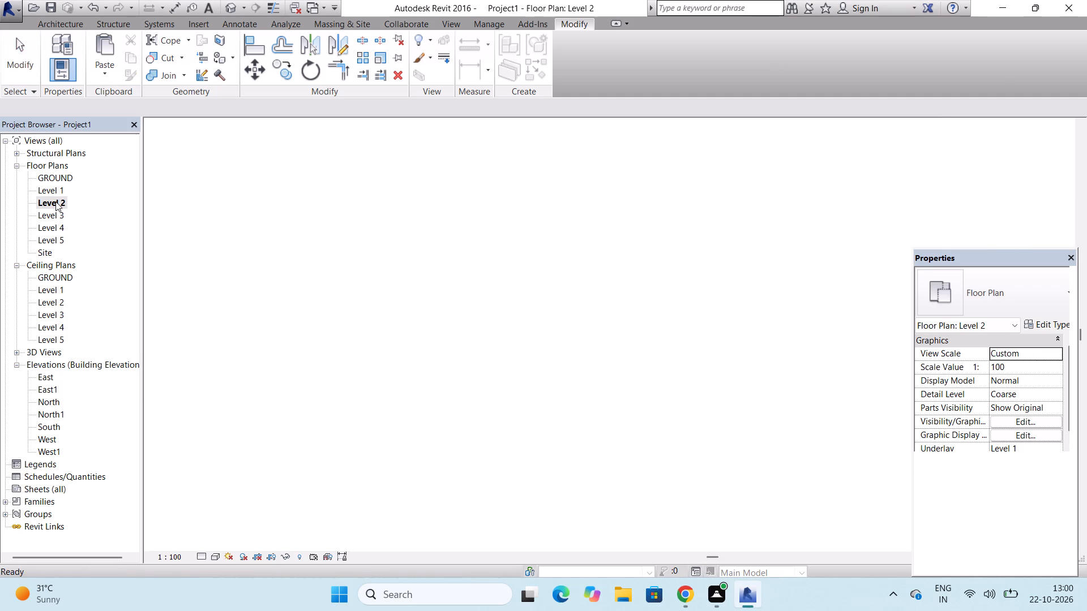
scroll(517, 240, "down", 3)
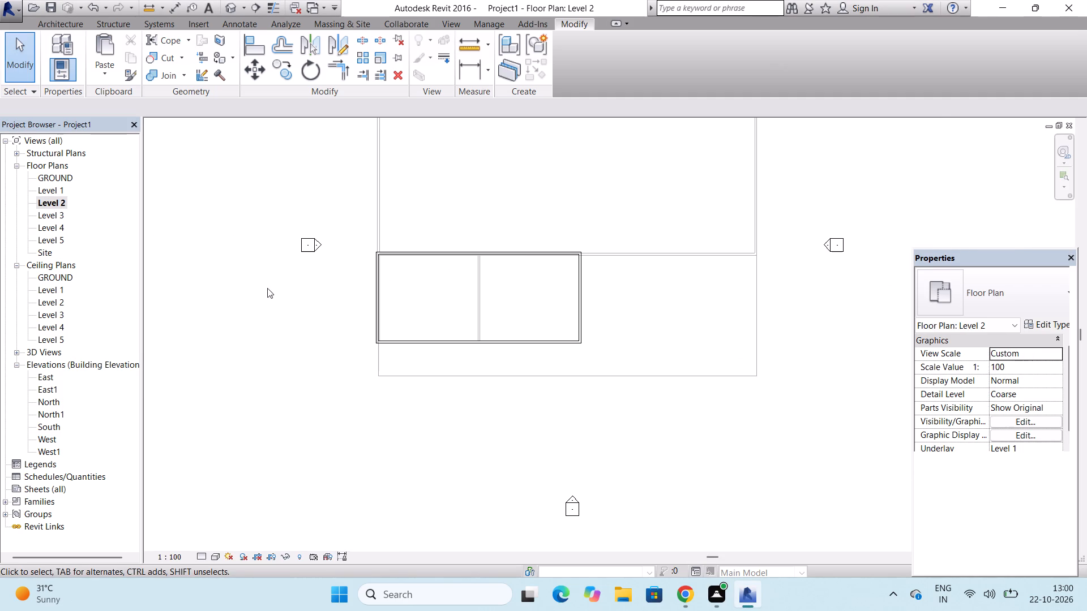
double_click(59, 190)
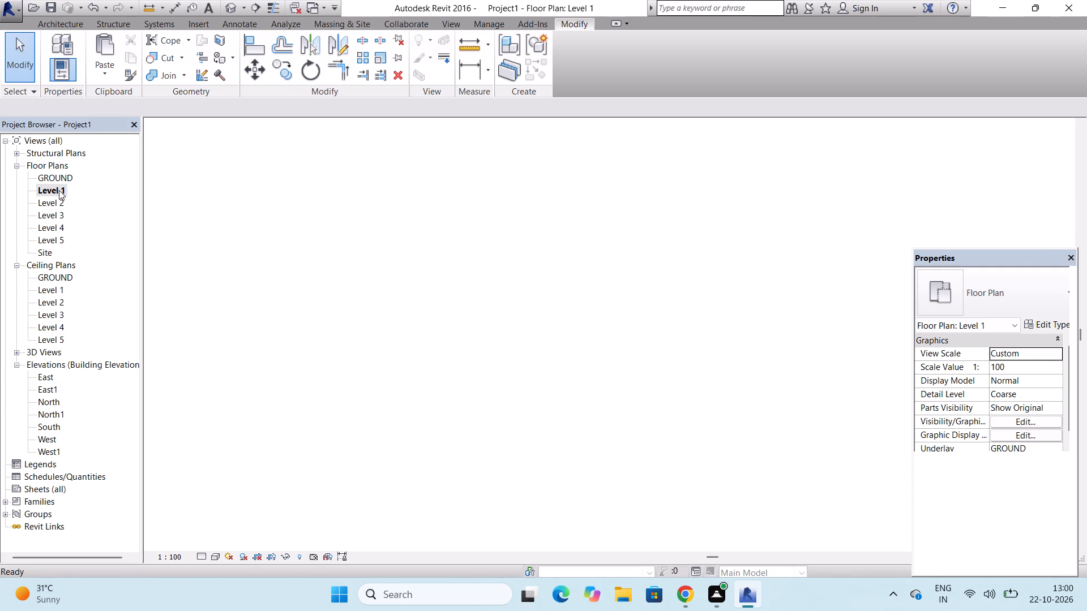
scroll(315, 232, "down", 2)
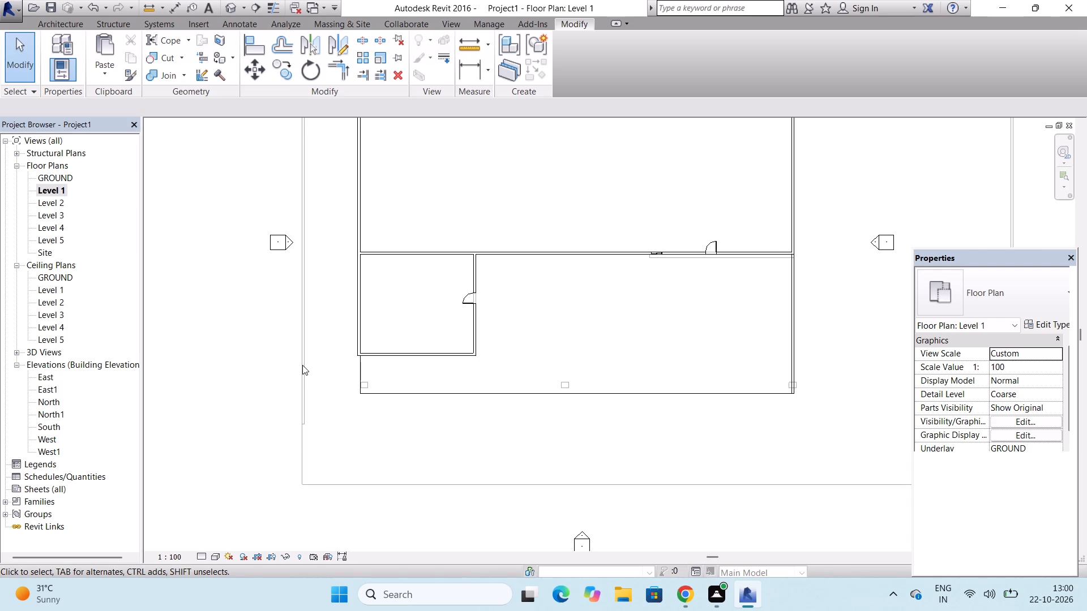
left_click(48, 20)
left_click(48, 48)
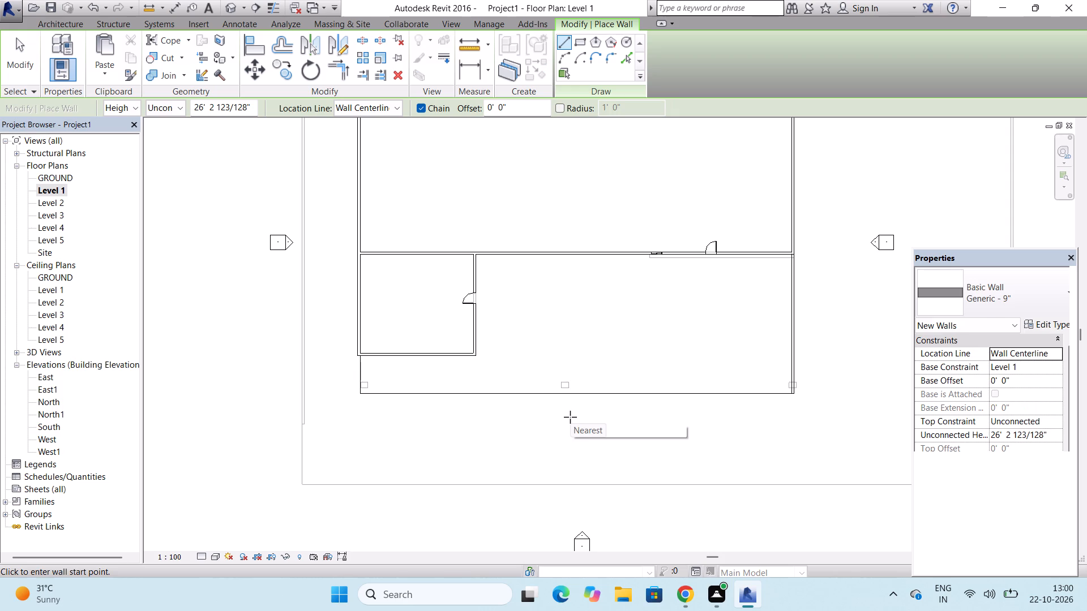
scroll(566, 355, "up", 13)
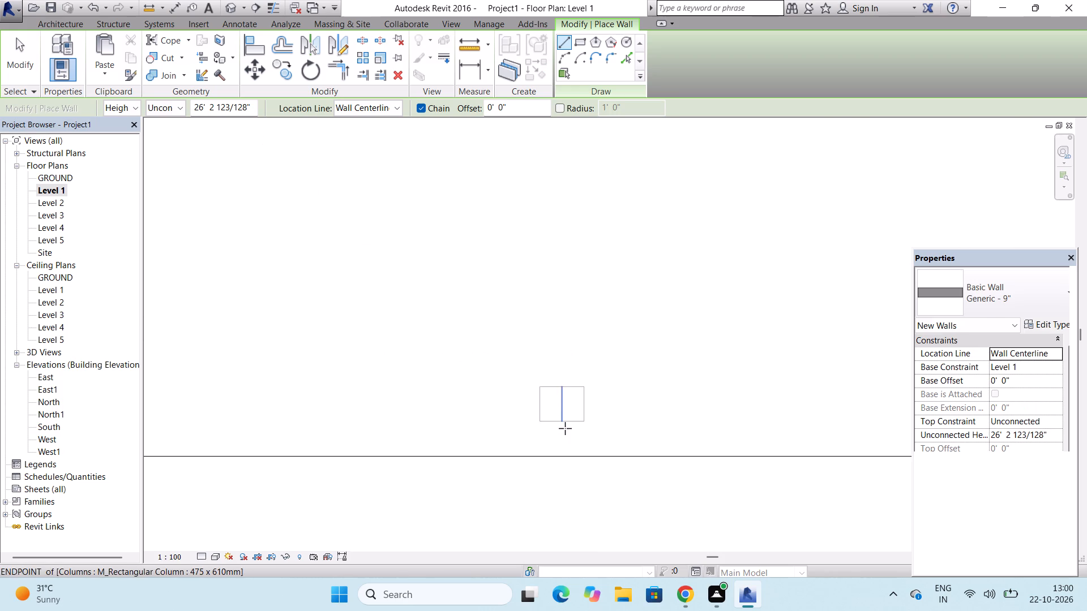
scroll(565, 428, "up", 3)
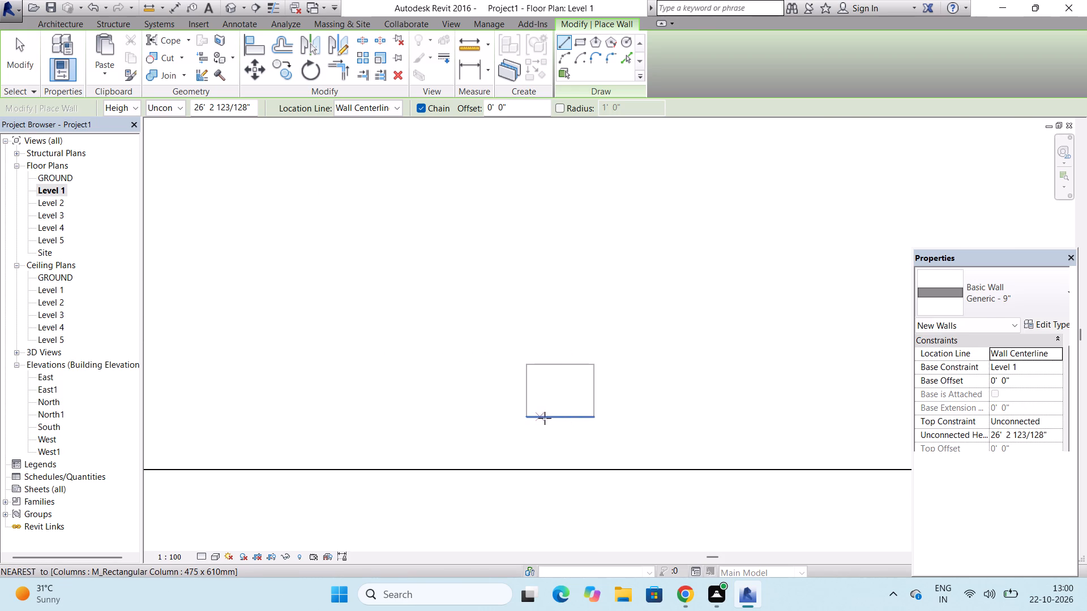
left_click(561, 418)
scroll(561, 418, "down", 3)
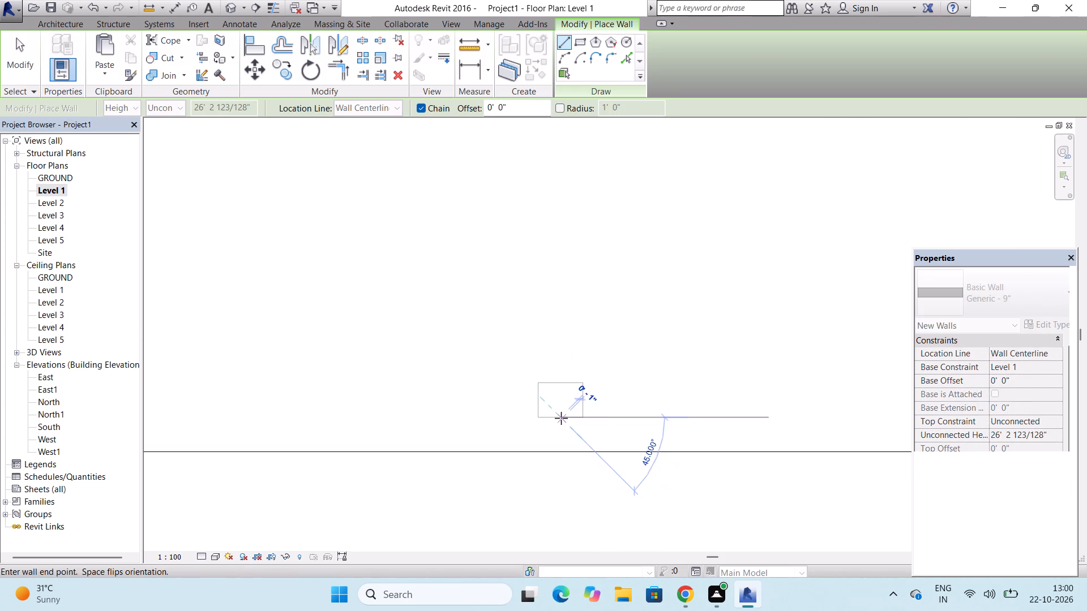
scroll(561, 418, "down", 6)
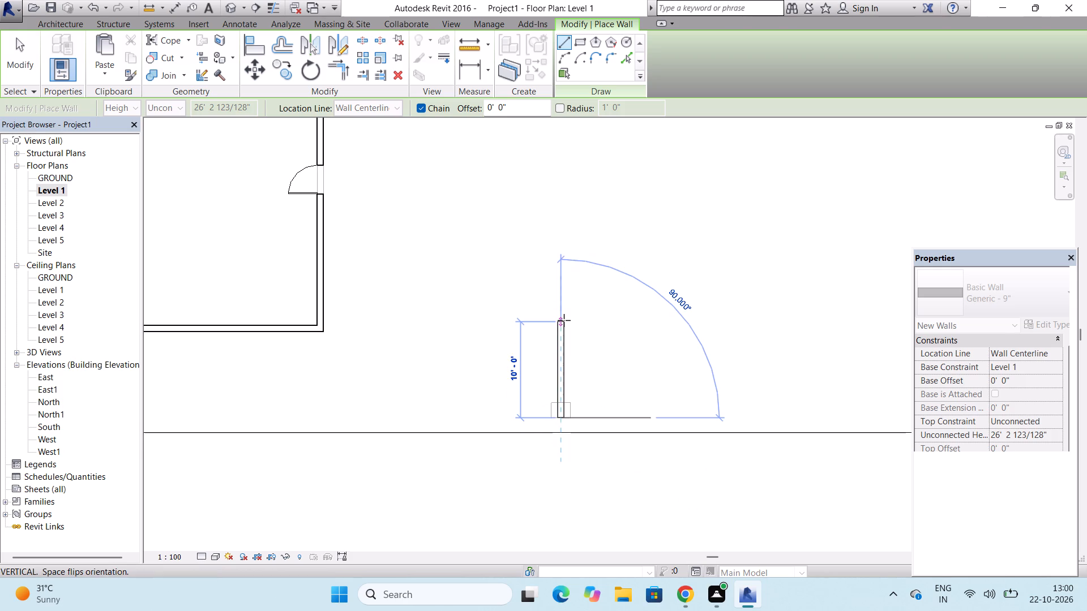
scroll(564, 320, "down", 3)
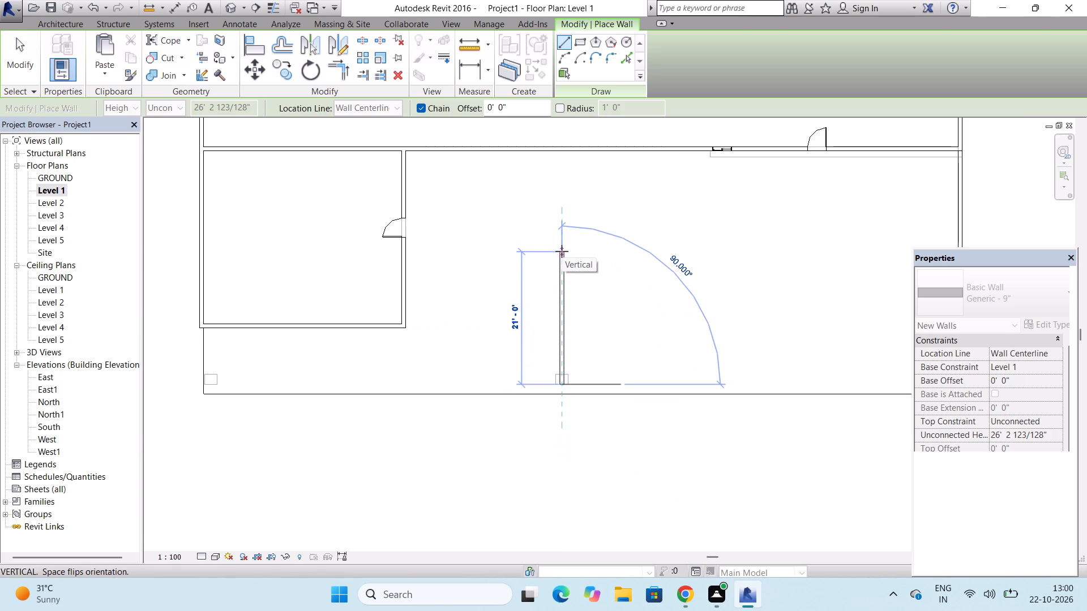
left_click(557, 156)
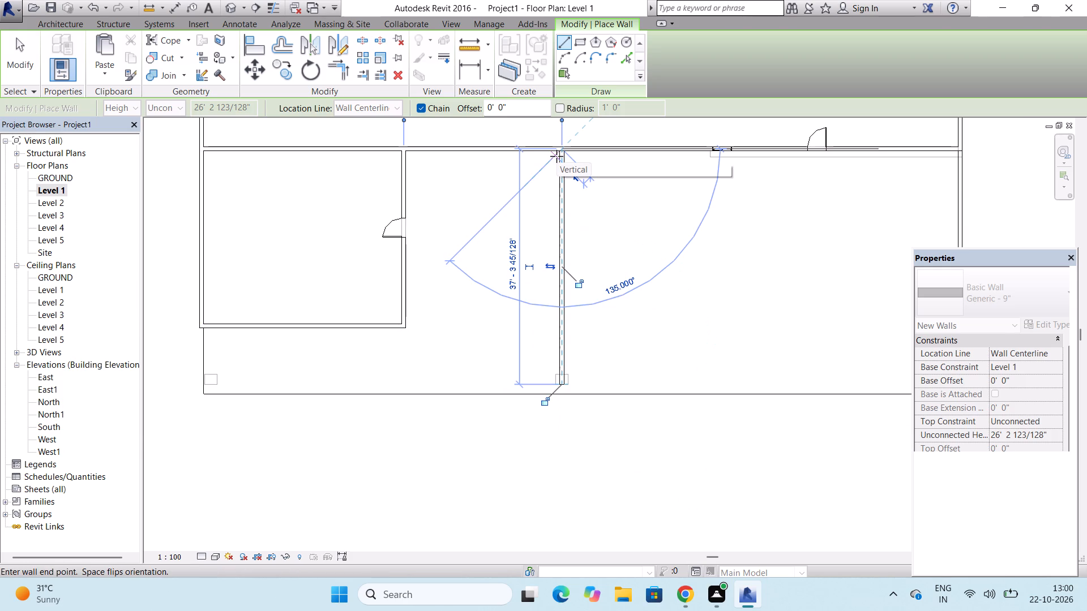
key("Escape")
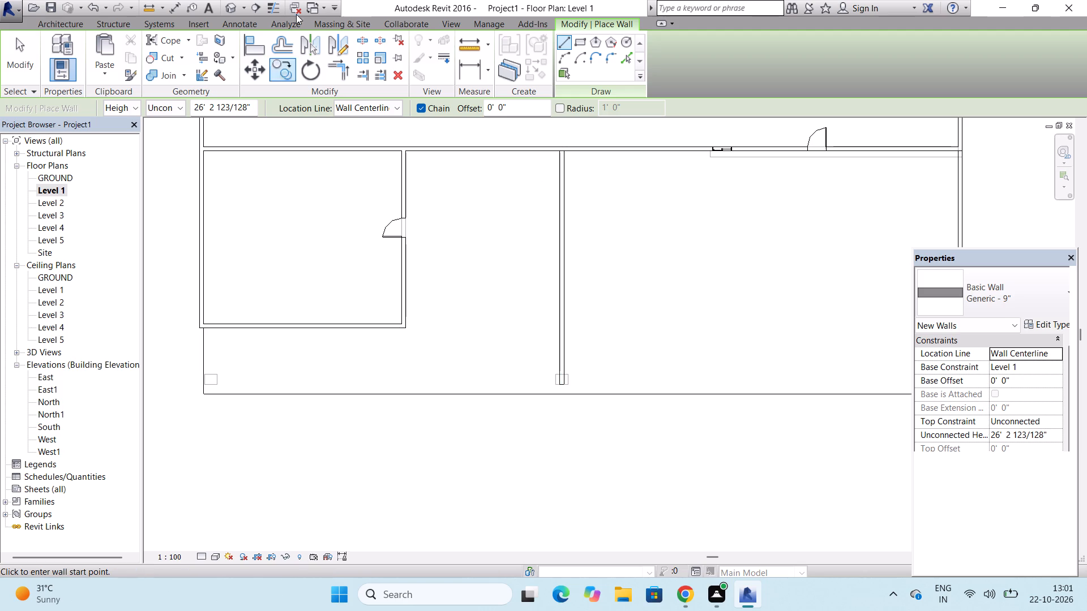
On the Level 1 plan, extend the new wall's column end to the floor slab's front edge, about 38'-10" long overall.
double_click(224, 7)
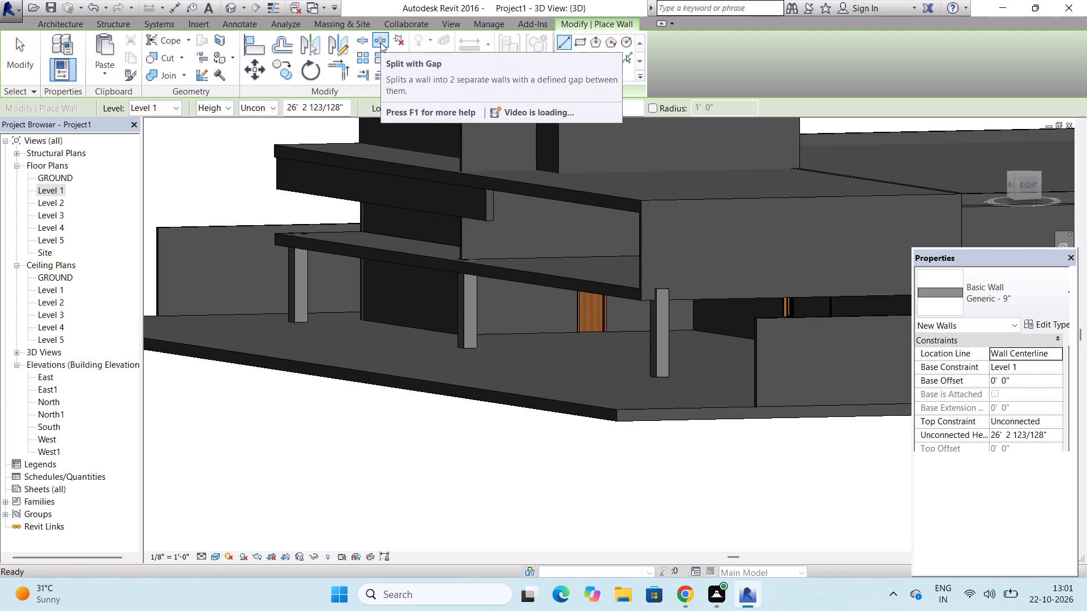
scroll(499, 221, "up", 5)
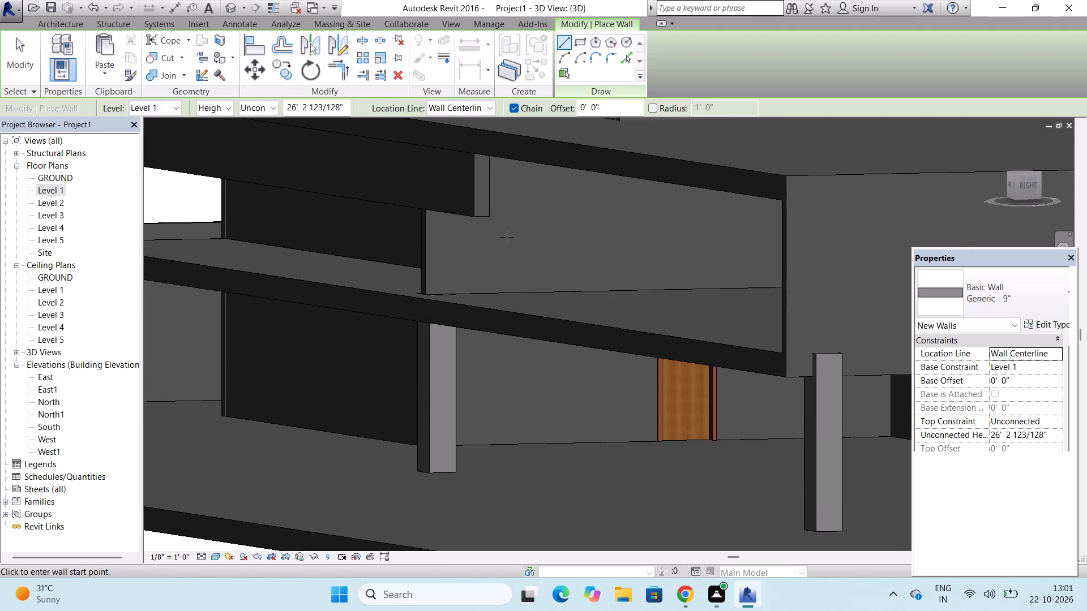
key("Escape")
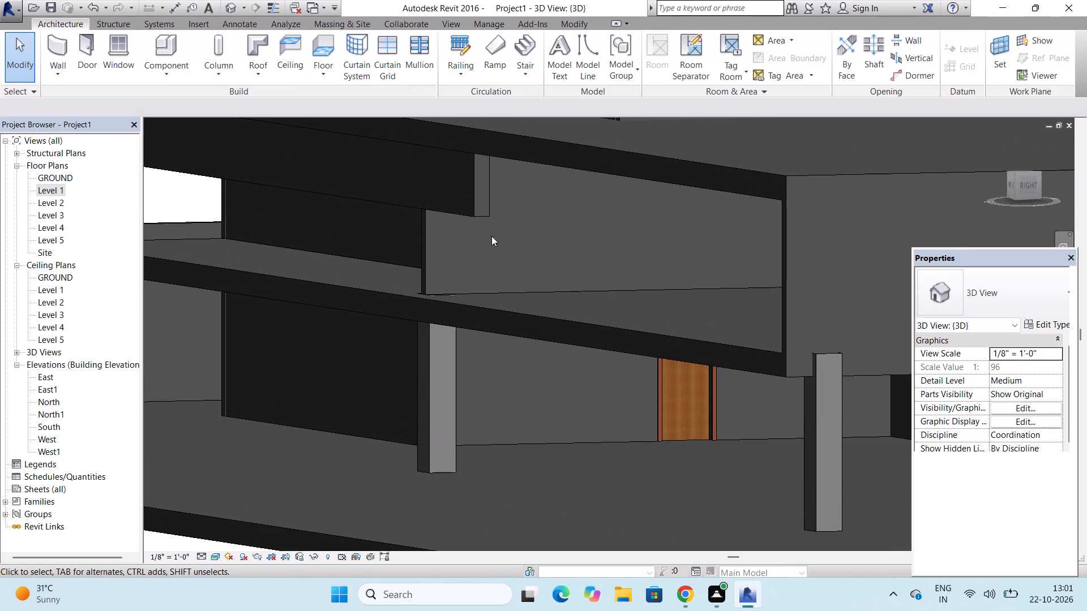
left_click(430, 245)
scroll(430, 245, "down", 3)
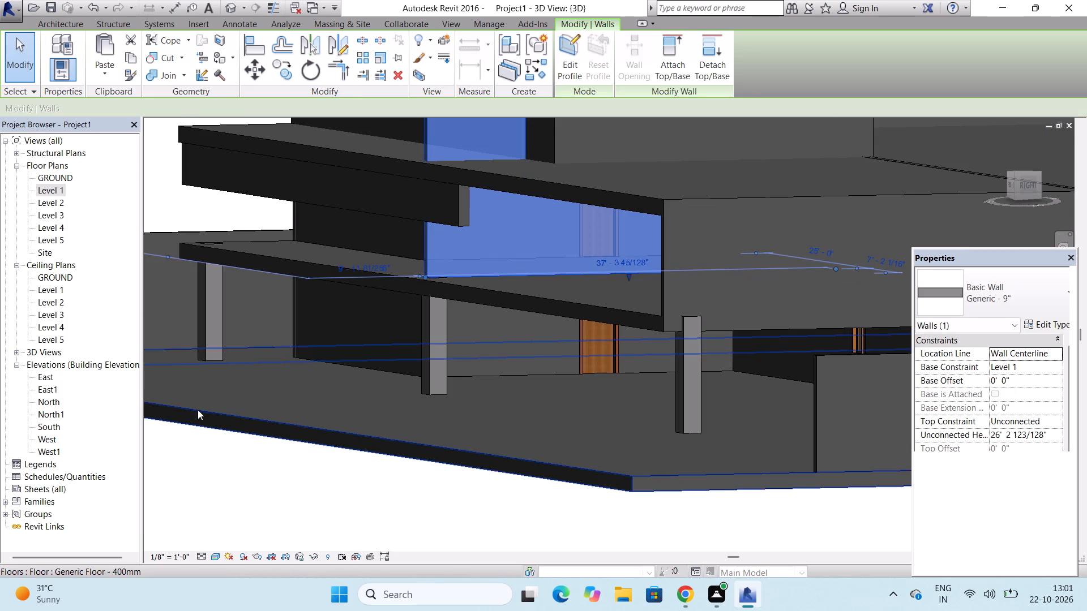
double_click(59, 193)
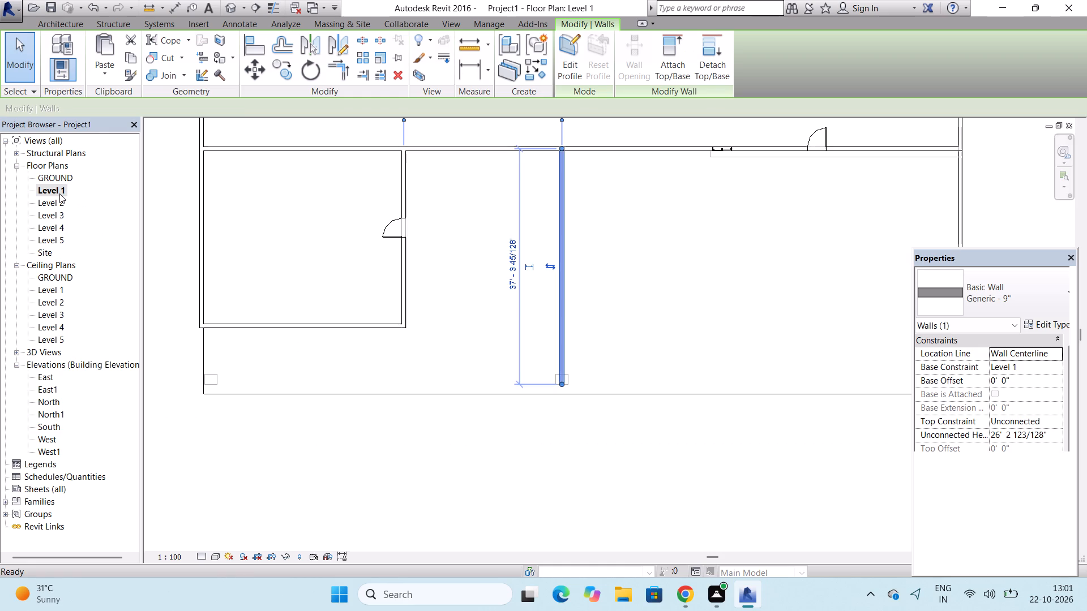
scroll(602, 399, "up", 3)
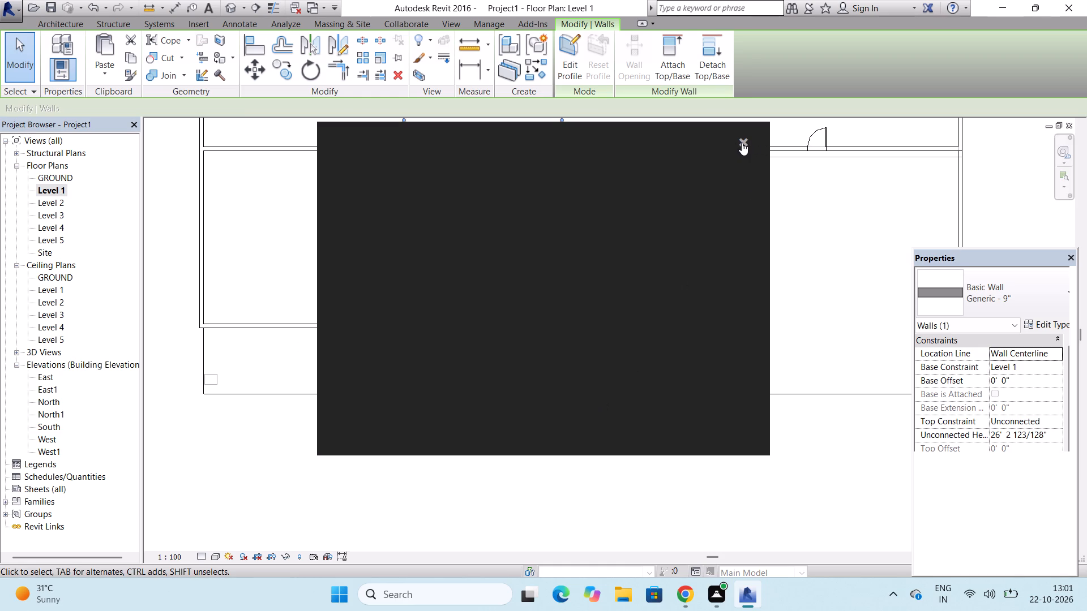
left_click(742, 143)
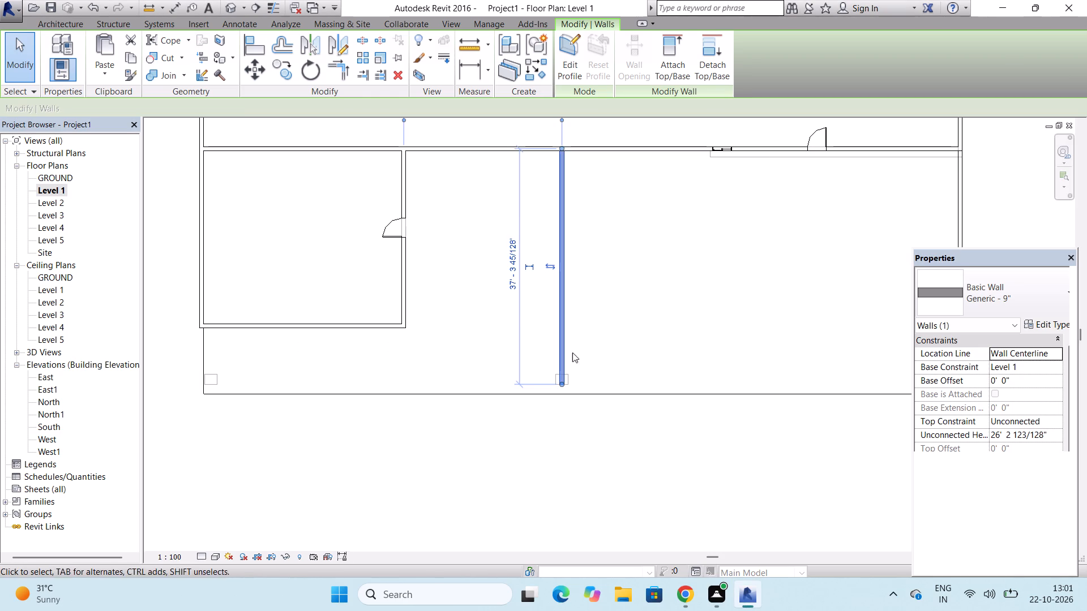
scroll(550, 434, "up", 4)
scroll(566, 363, "up", 4)
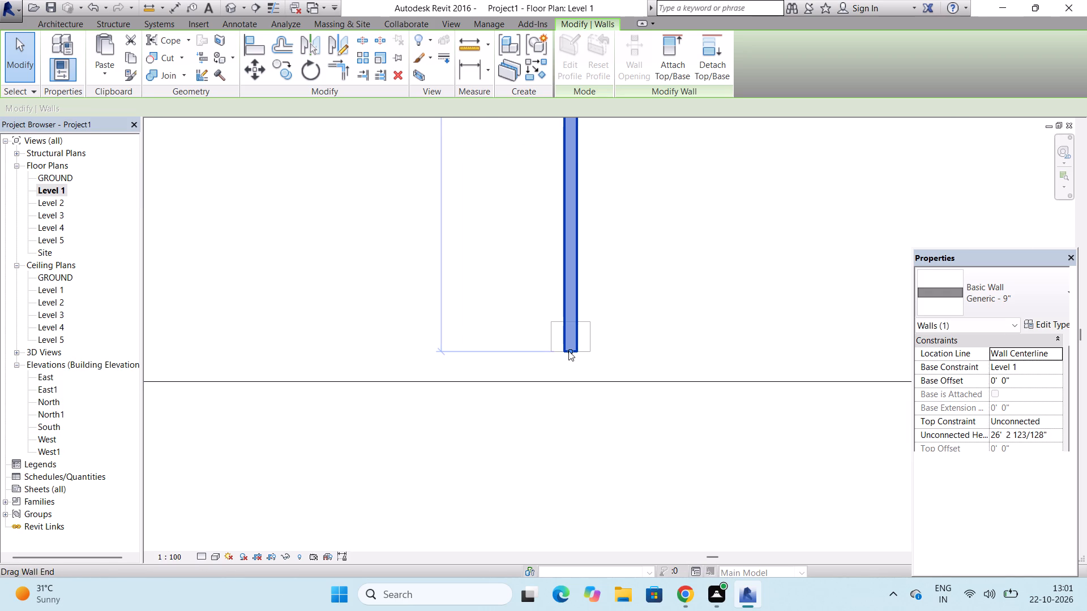
left_click_drag(570, 351, 566, 381)
scroll(566, 381, "down", 4)
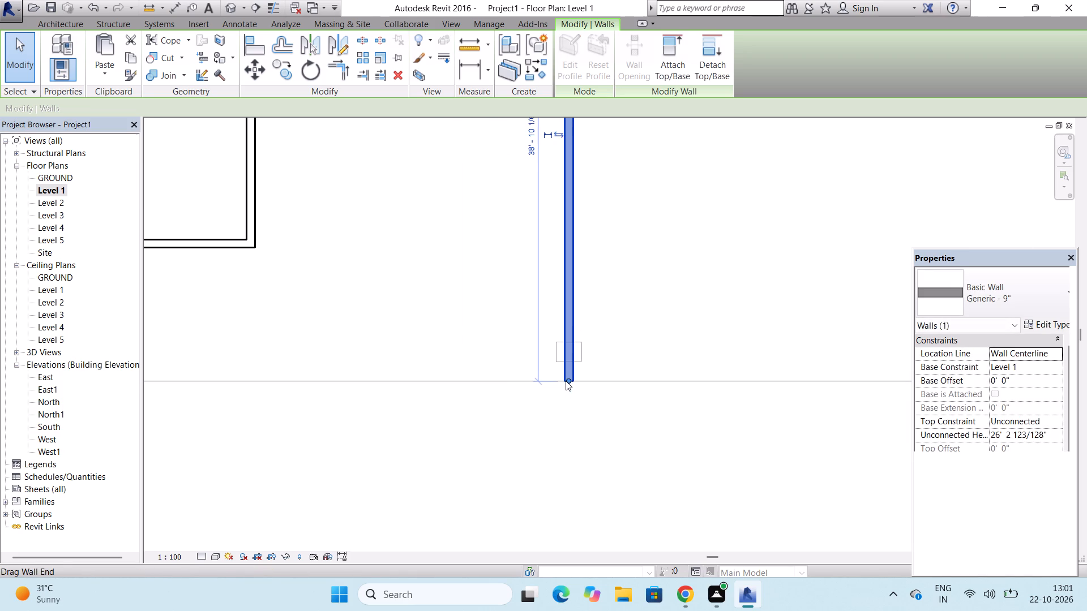
In the 3D view, extend the in-place wall beneath the upper slab past the upper-floor window and door to the facade's far side wall.
double_click(224, 8)
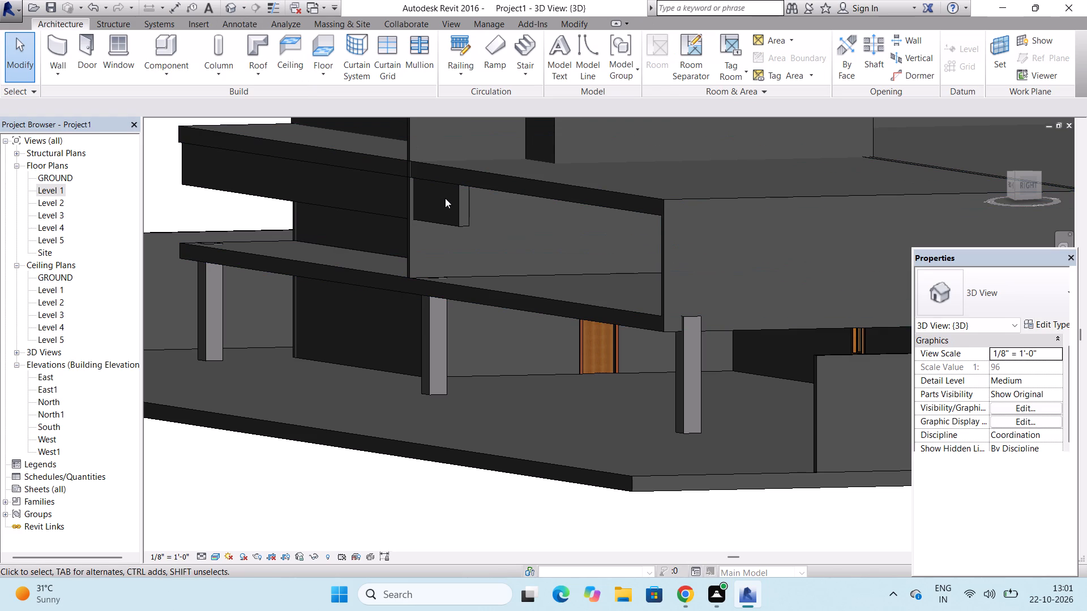
scroll(446, 198, "down", 1)
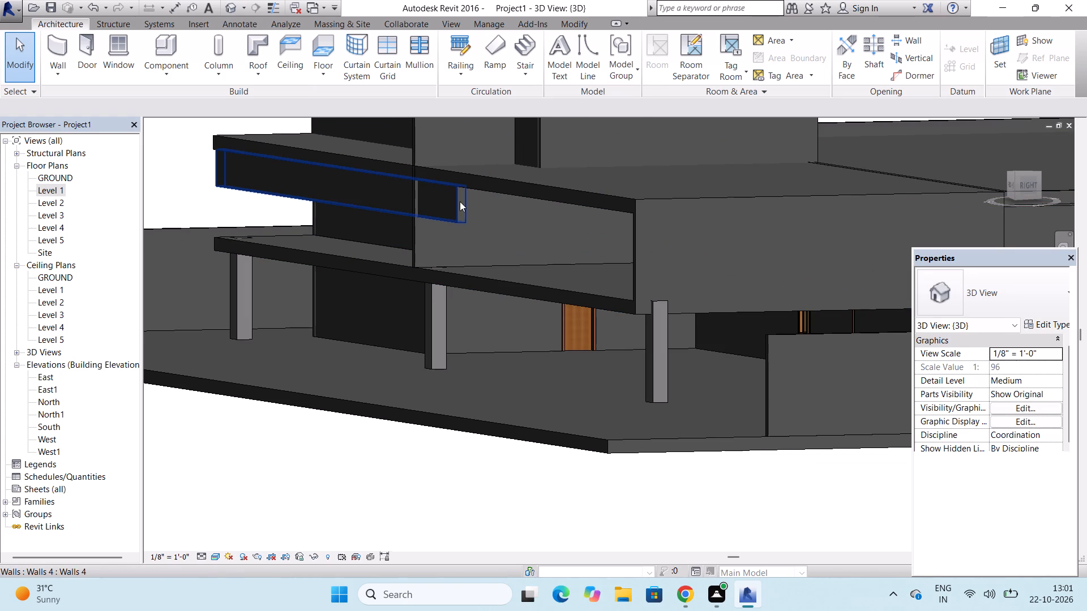
left_click(461, 201)
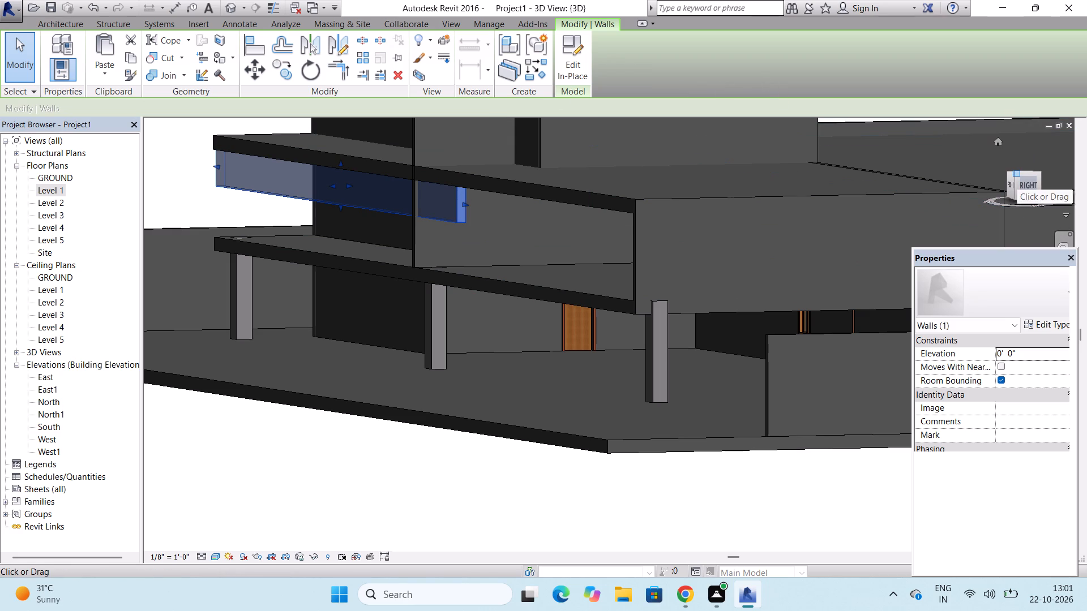
left_click_drag(1017, 174, 155, 171)
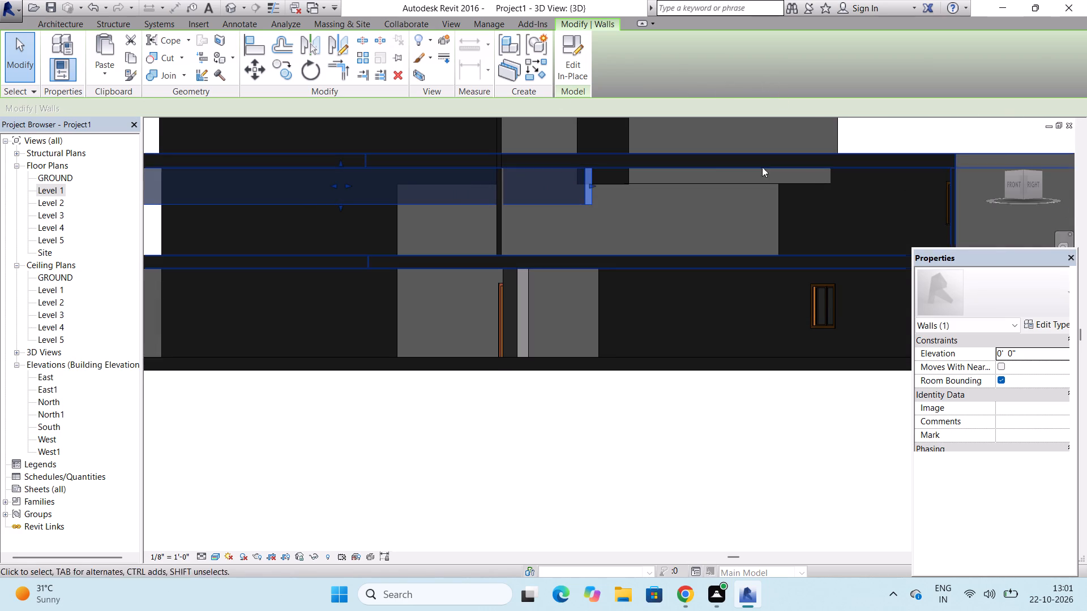
scroll(617, 239, "down", 4)
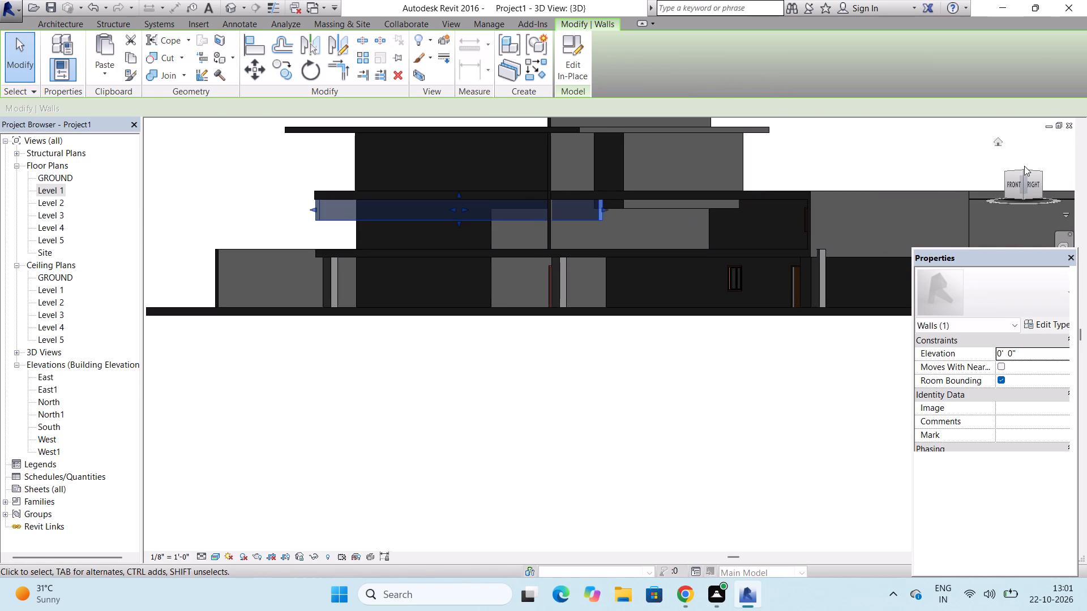
left_click_drag(1023, 173, 1063, 171)
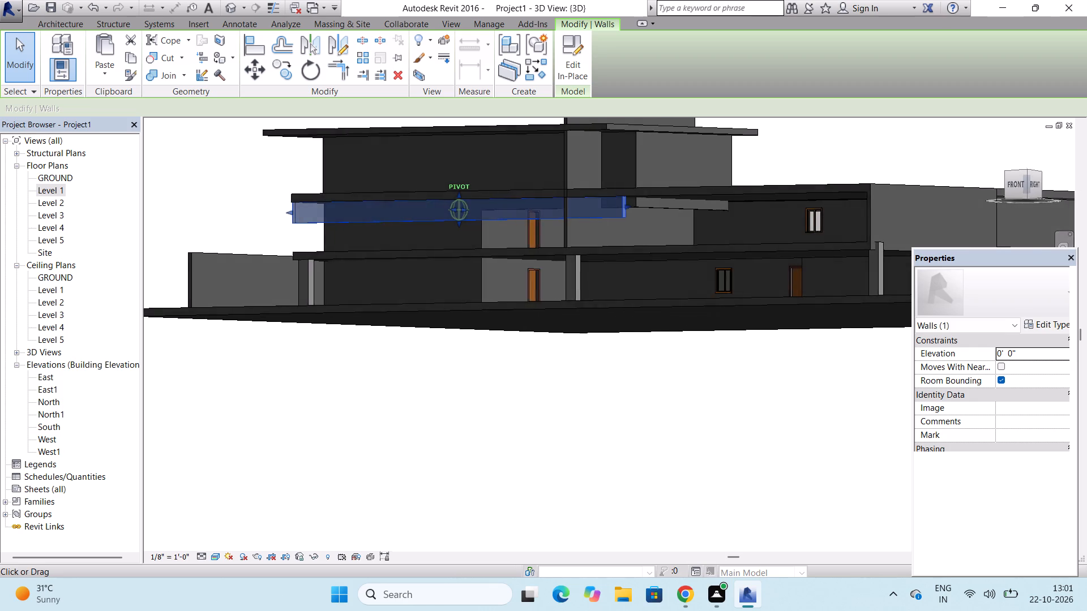
left_click_drag(1063, 171, 199, 203)
scroll(743, 179, "down", 1)
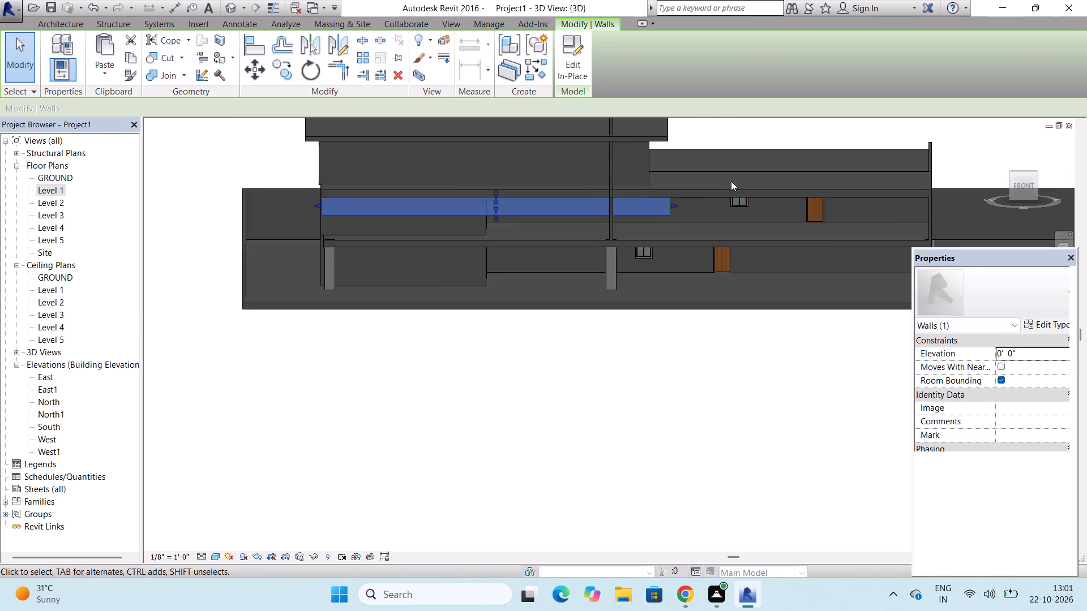
scroll(731, 181, "down", 2)
scroll(683, 208, "up", 2)
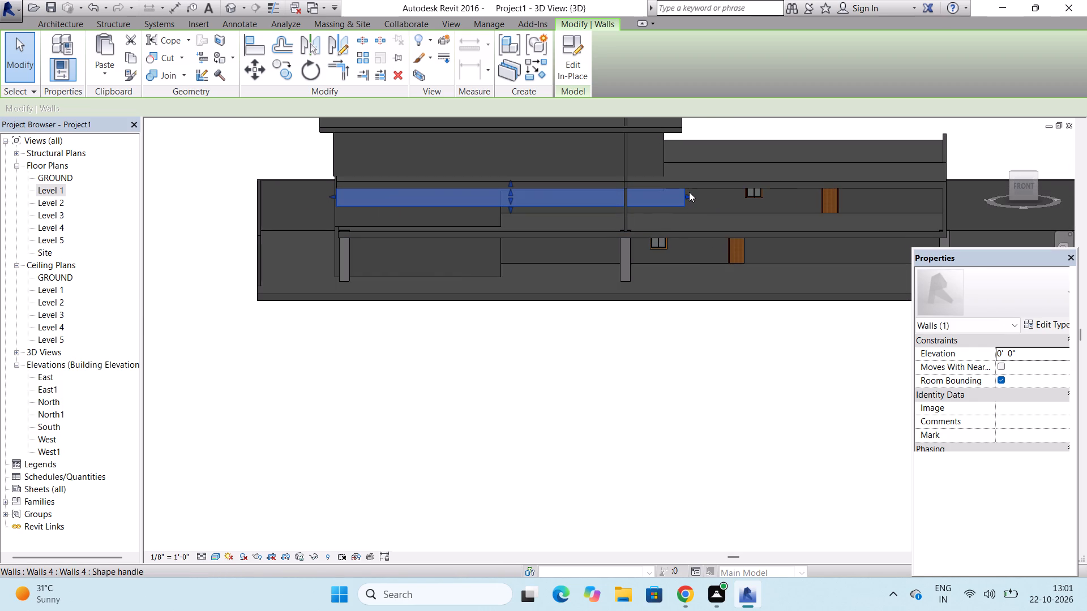
left_click_drag(689, 195, 927, 193)
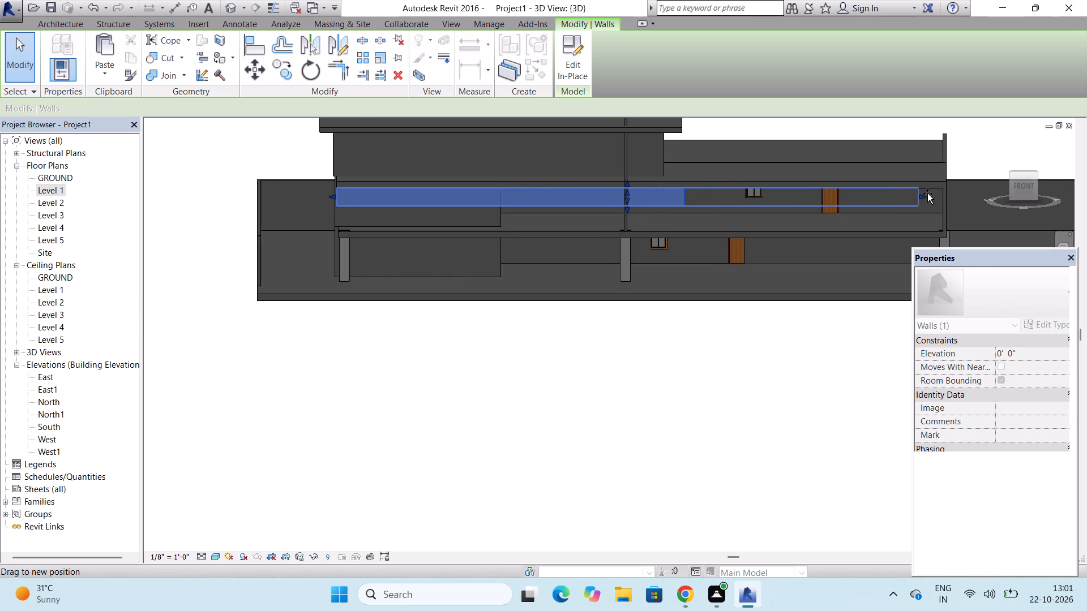
left_click_drag(927, 193, 939, 195)
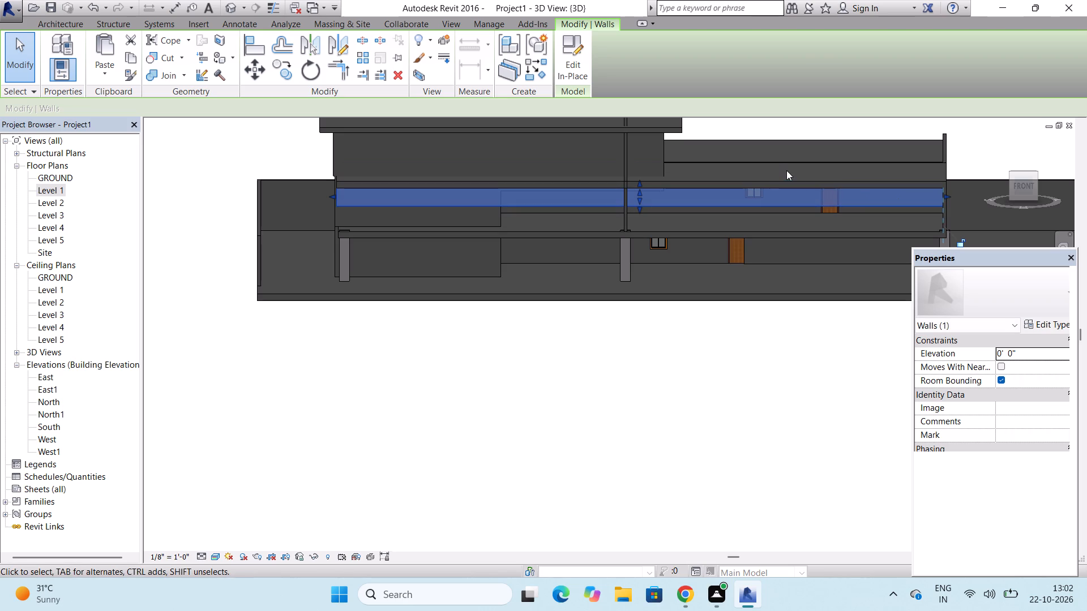
key("Escape")
key("Escape")
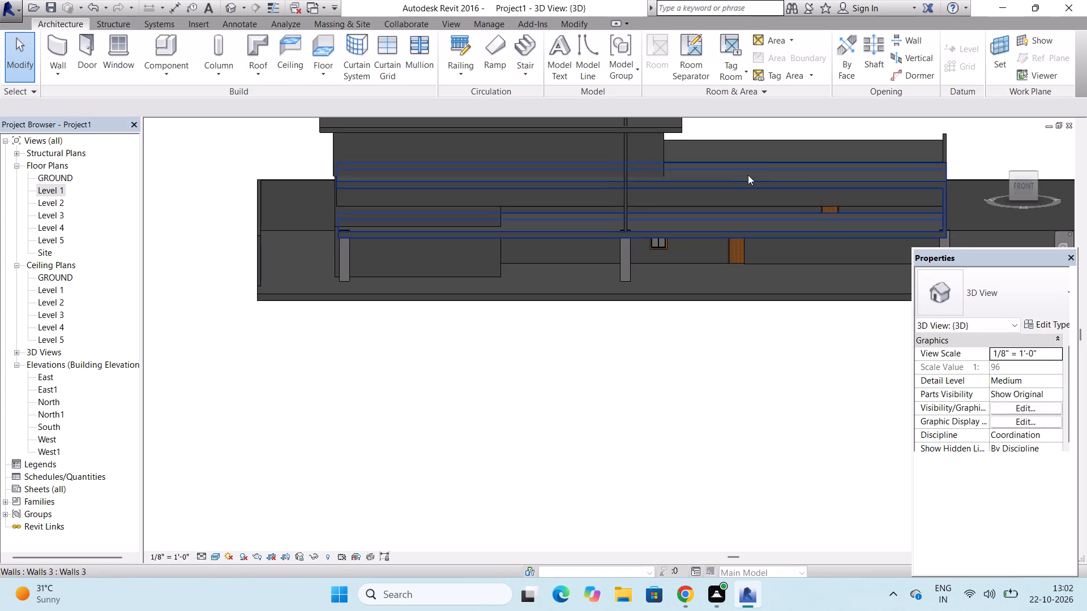
key("Escape")
key("Escape")
key("Escape")
key("Escape")
key("Escape")
key("Escape")
key("Escape")
In the South elevation, lower the top of the Level 1 dividing wall to Level 2, for a 10'-0" unconnected height.
scroll(639, 212, "down", 3)
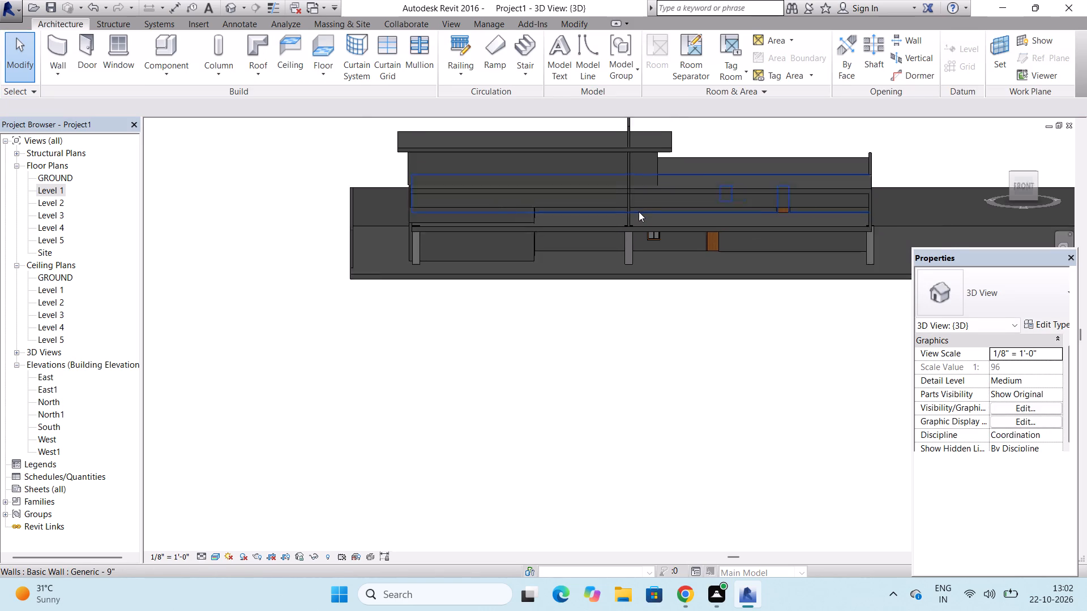
scroll(639, 212, "down", 1)
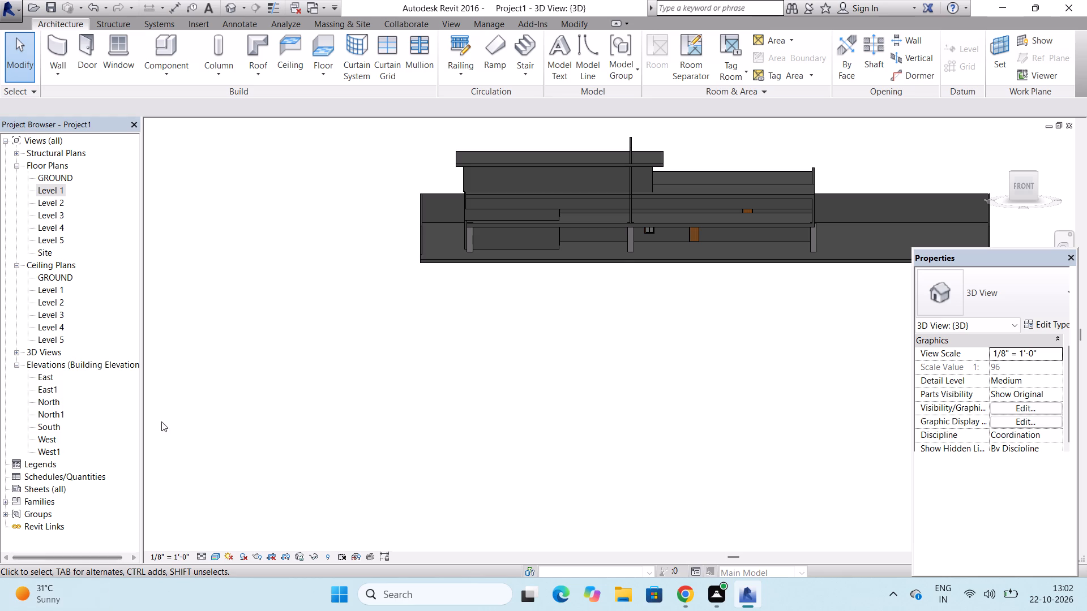
double_click(46, 428)
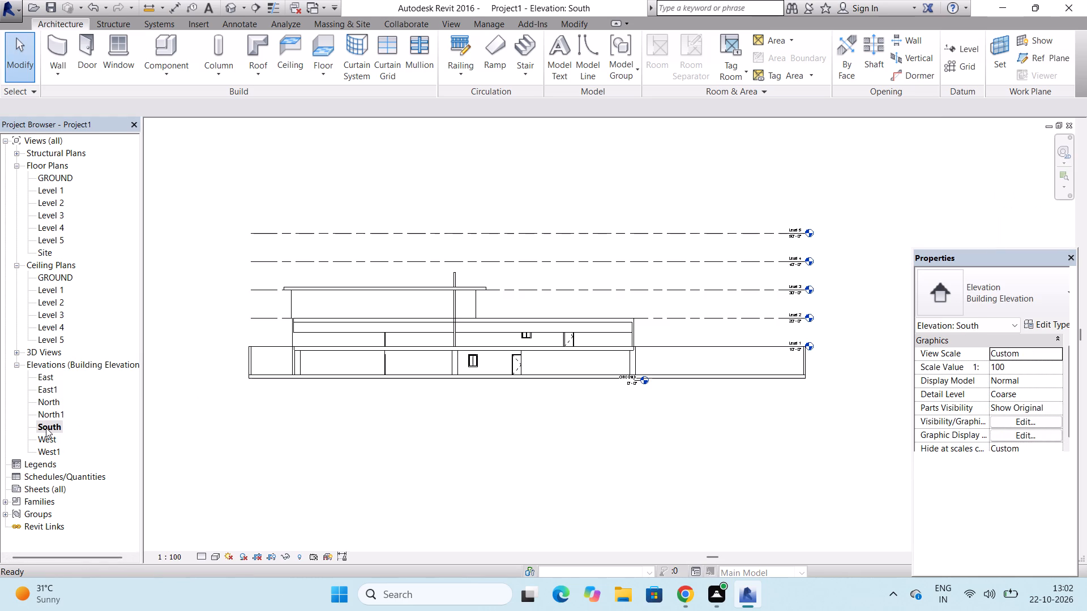
scroll(487, 317, "up", 3)
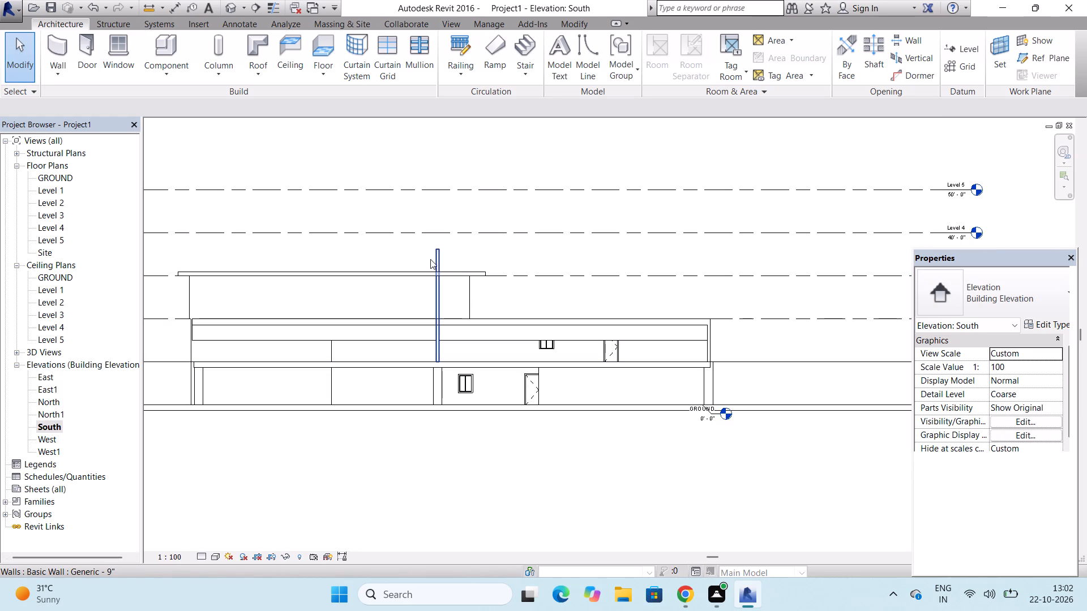
left_click(438, 252)
left_click_drag(438, 244, 426, 313)
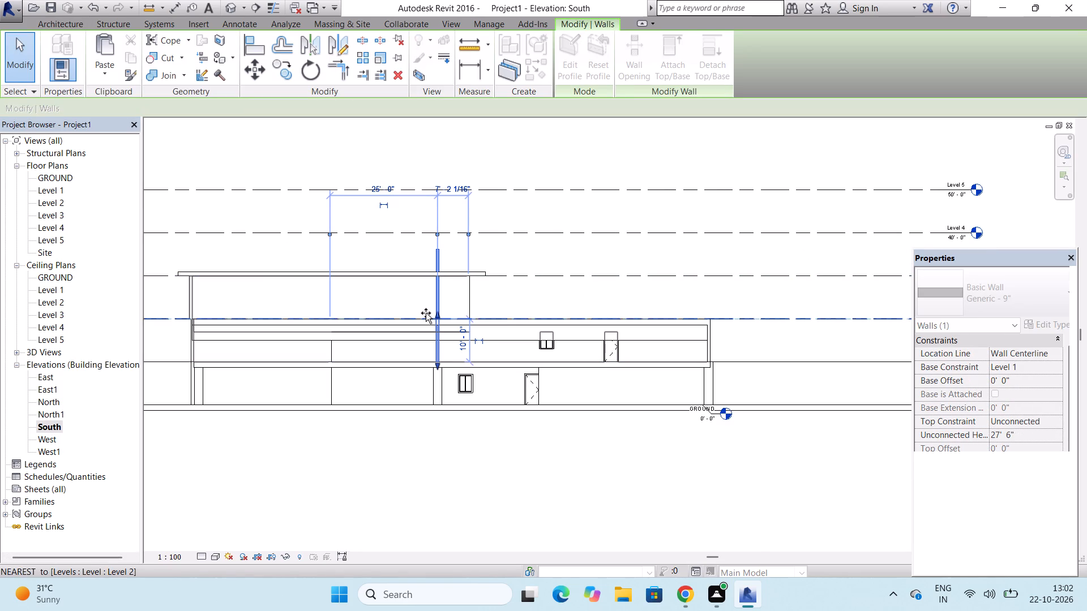
left_click_drag(426, 313, 427, 319)
key("Escape")
key("Escape")
key("Escape")
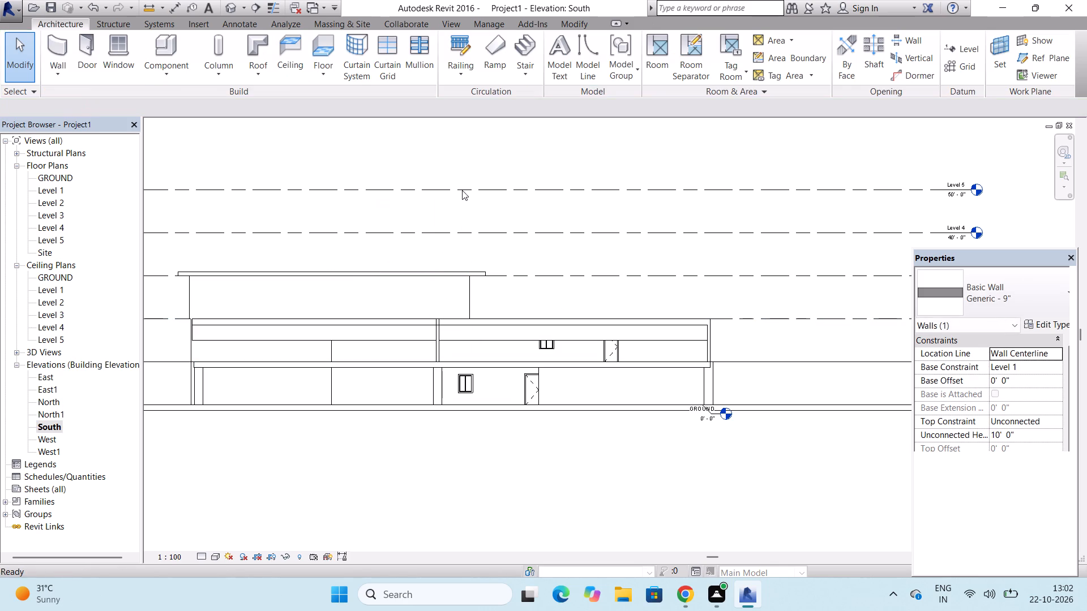
key("Escape")
key("Escape")
key("Escape")
key("Escape")
key("Escape")
key("Escape")
key("Escape")
Lower the dividing wall's top to the underside of the upper slab, about 8'-6" high.
scroll(439, 335, "up", 4)
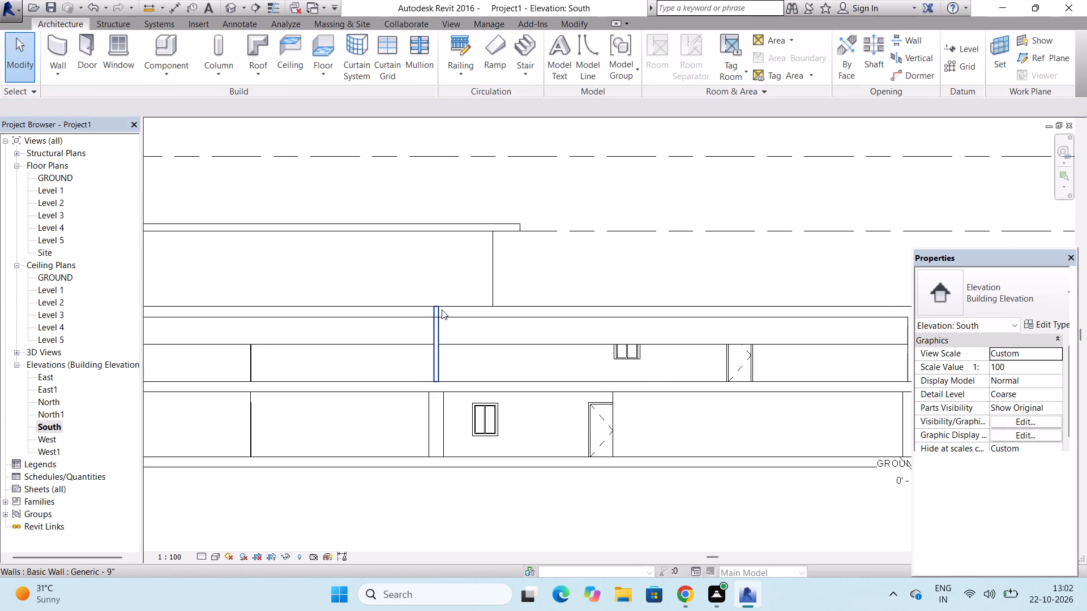
left_click(439, 311)
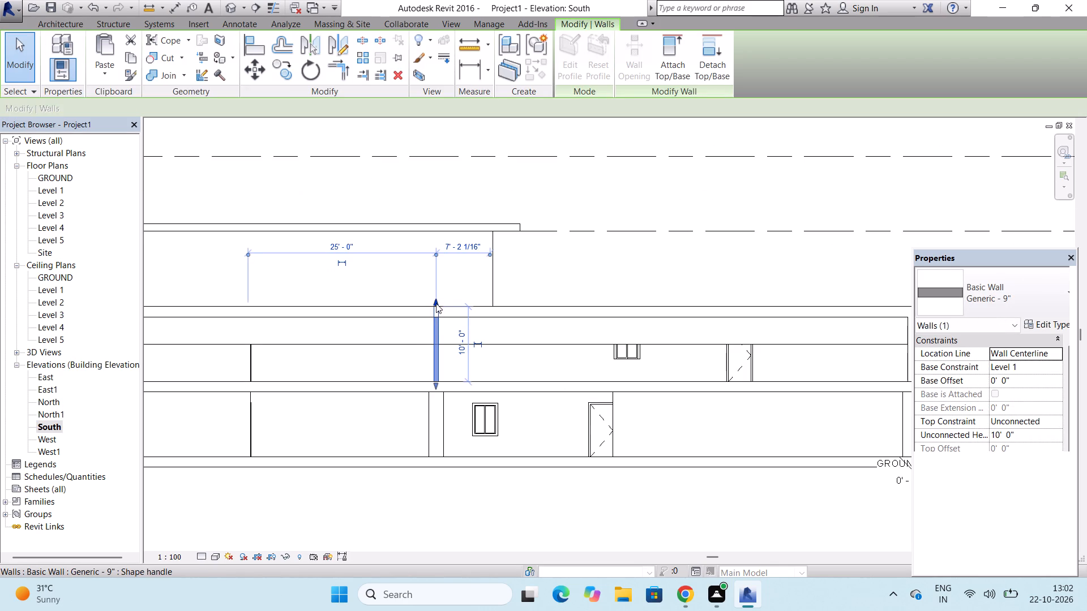
left_click_drag(434, 301, 439, 317)
key("Escape")
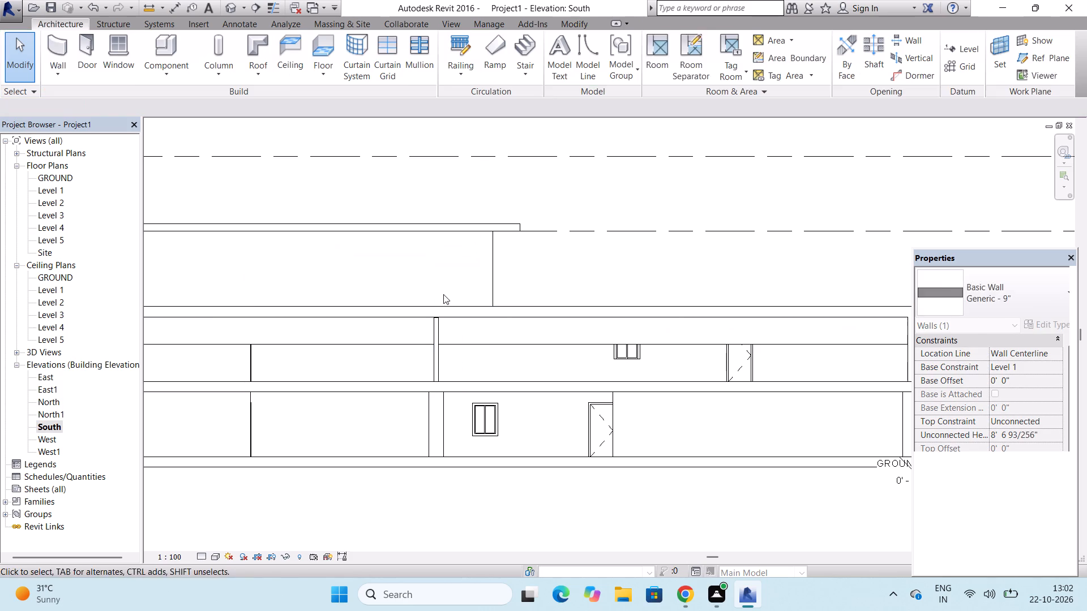
key("Escape")
key("Escape")
key("Escape")
key("Escape")
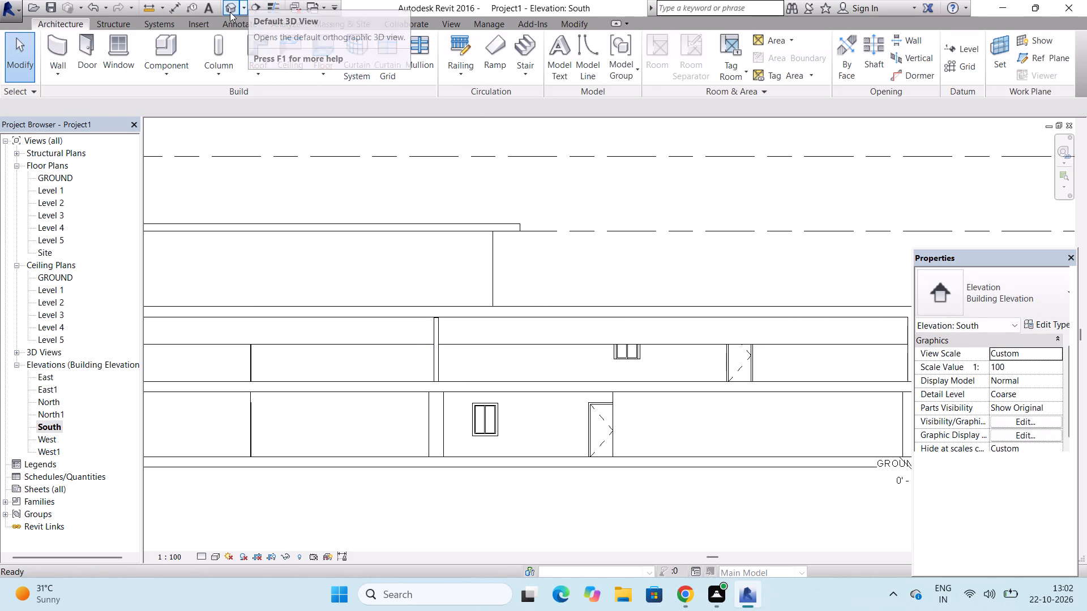
In the 3D view, raise the top of the house's rear GROUND-based Generic - 9" wall to the upper slab's edge, about 18'-8" high.
left_click(230, 0)
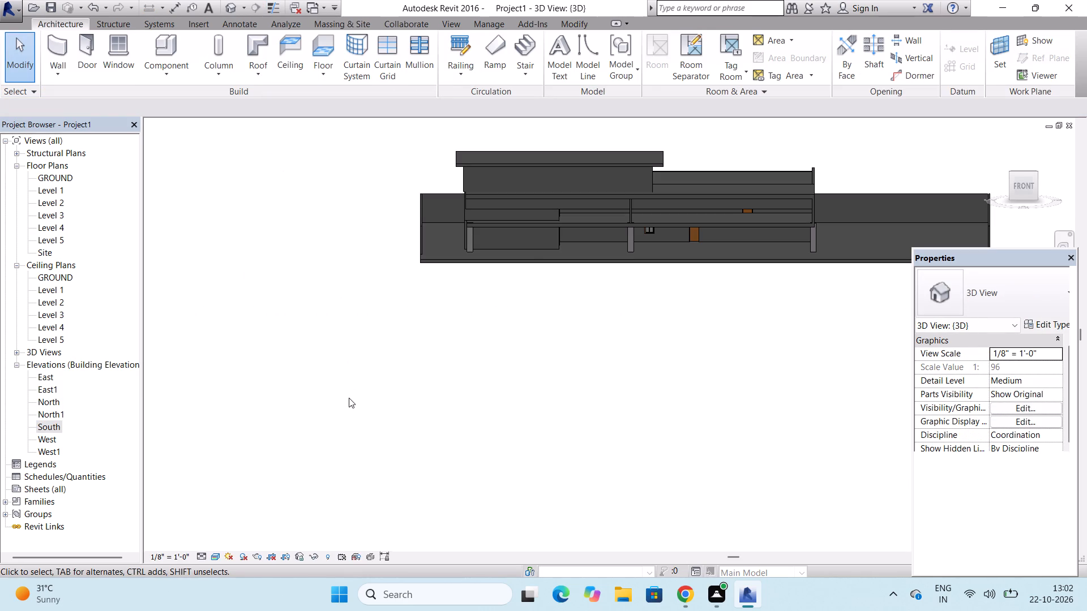
scroll(349, 398, "down", 3)
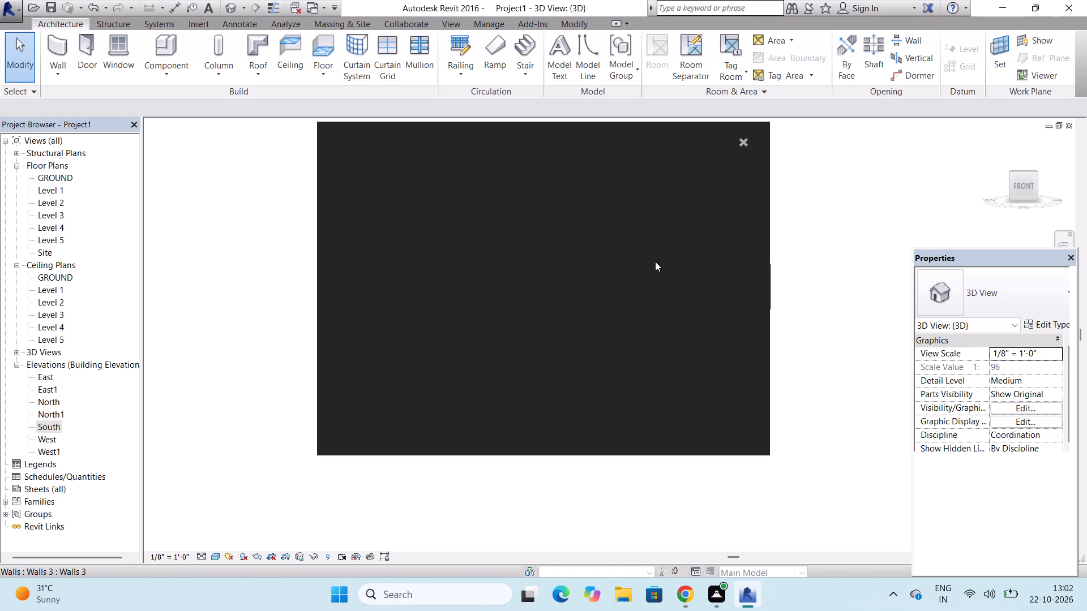
left_click(747, 141)
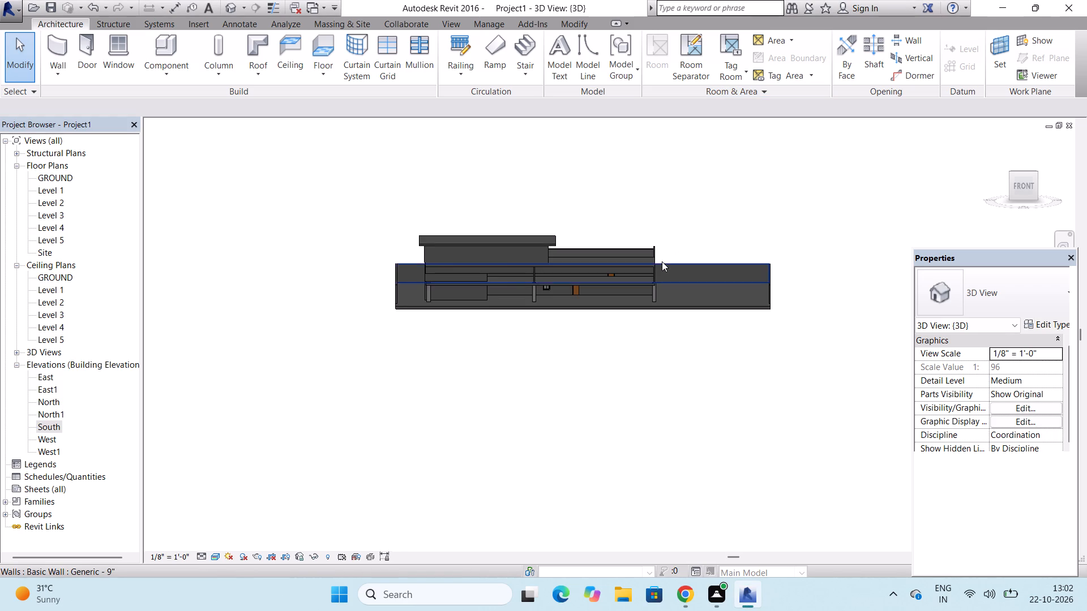
scroll(662, 261, "up", 5)
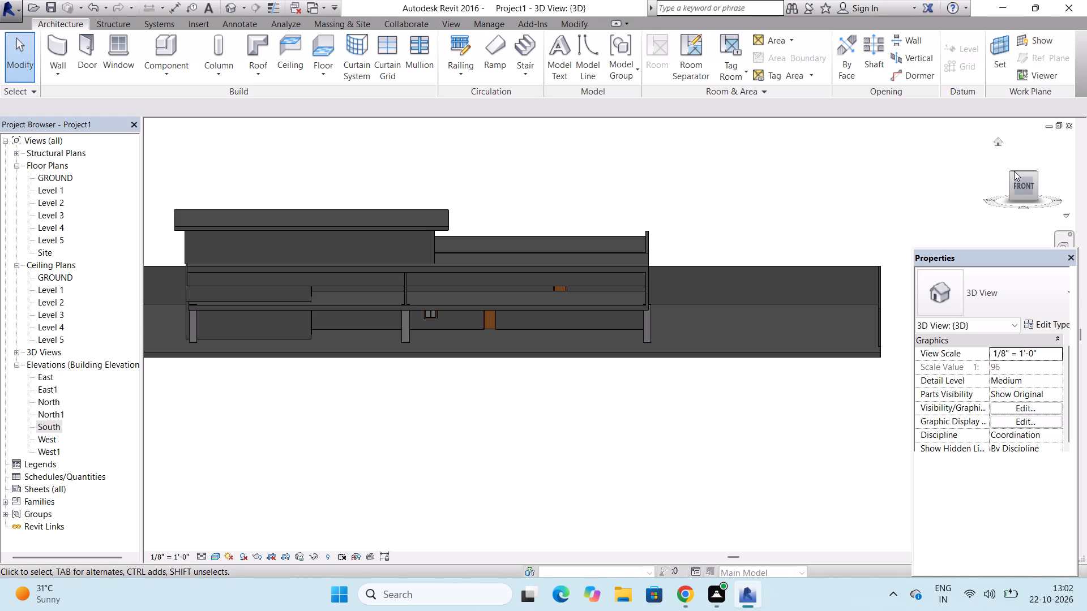
left_click_drag(1014, 174, 1017, 137)
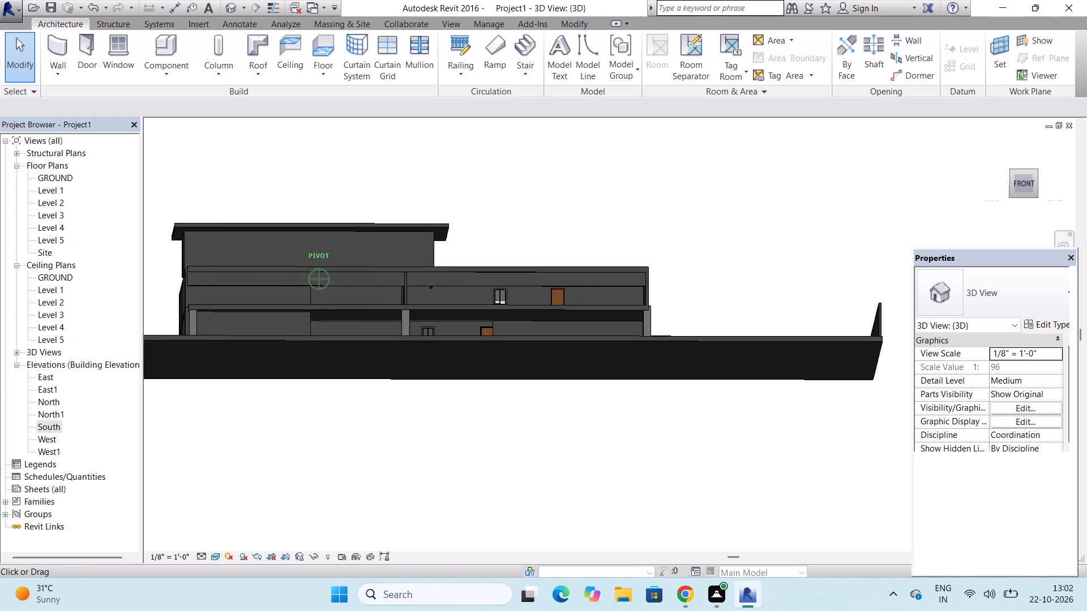
left_click_drag(1017, 137, 883, 153)
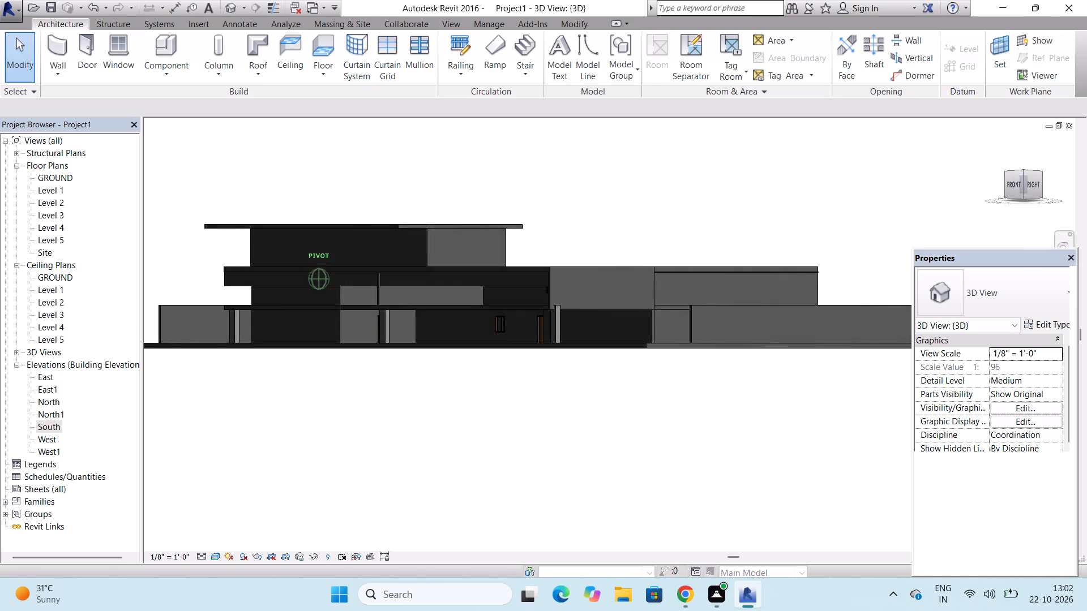
left_click_drag(883, 153, 627, 174)
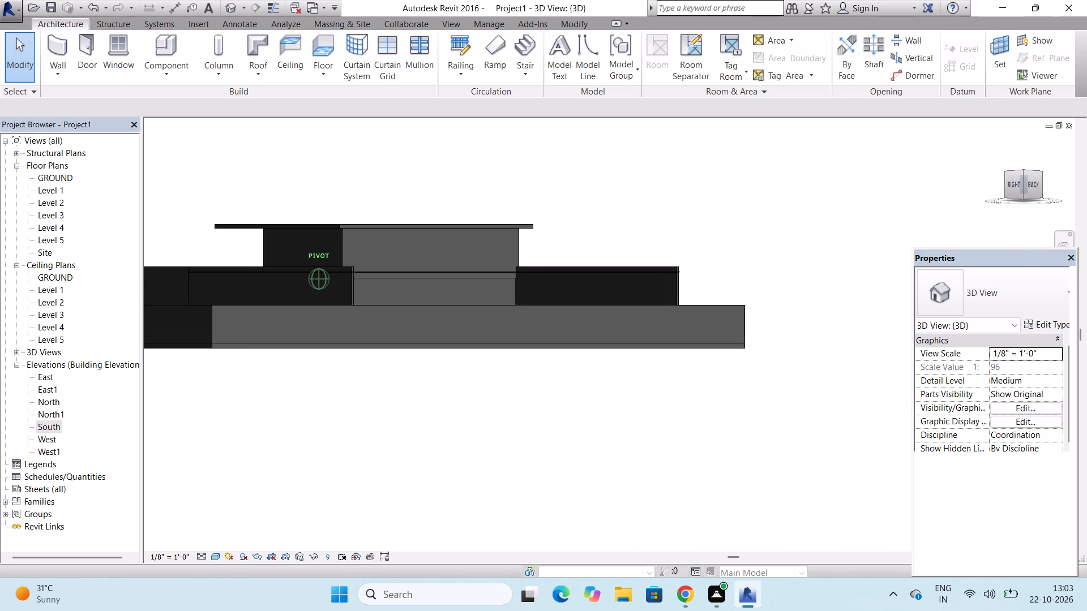
left_click_drag(627, 174, 624, 185)
scroll(492, 447, "up", 5)
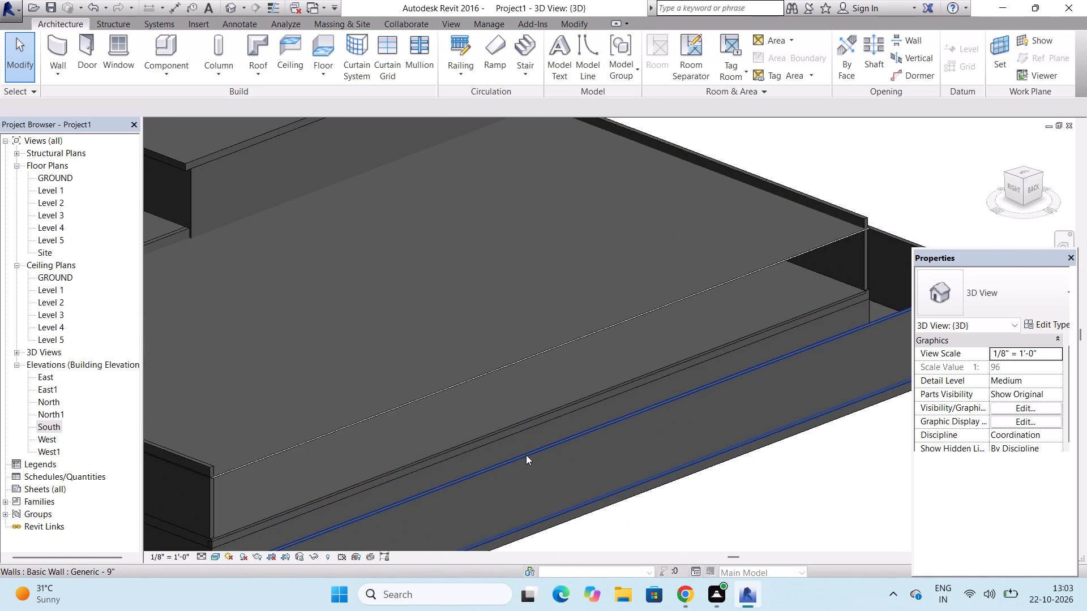
left_click(526, 455)
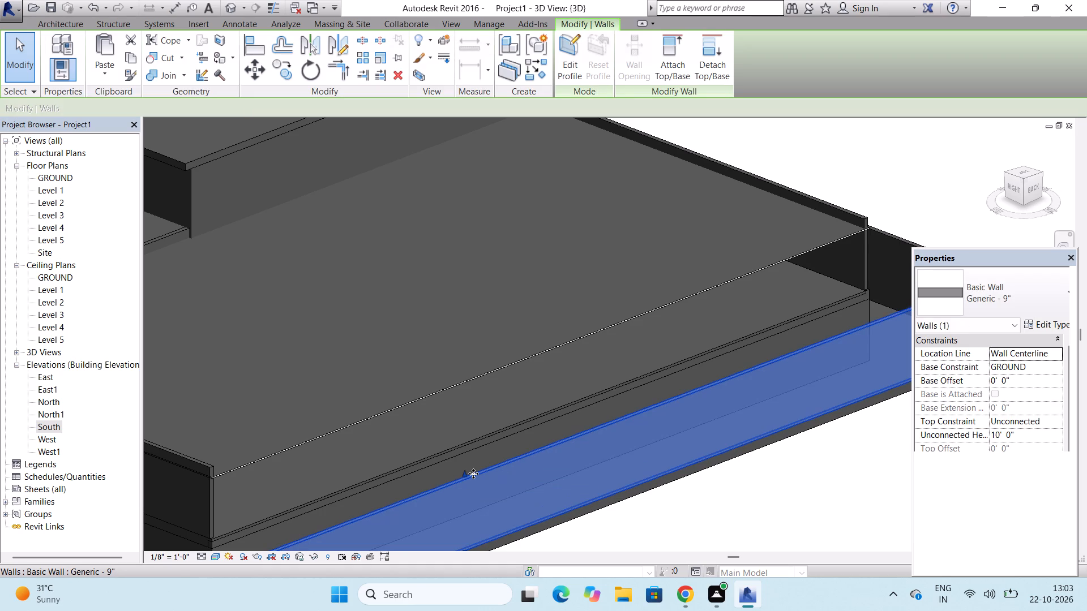
key("grave")
key("Escape")
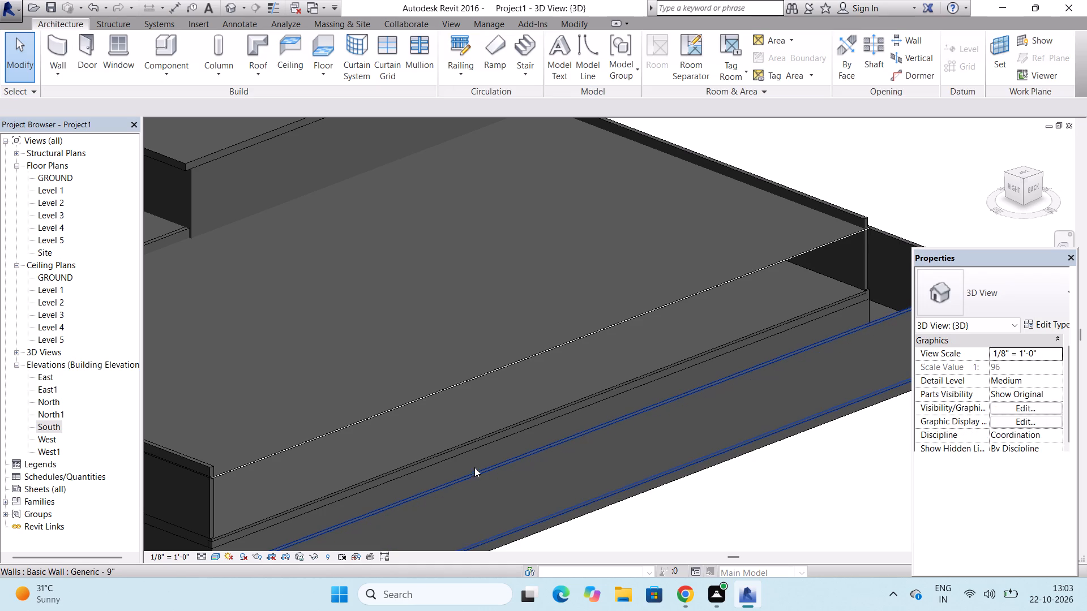
left_click(477, 448)
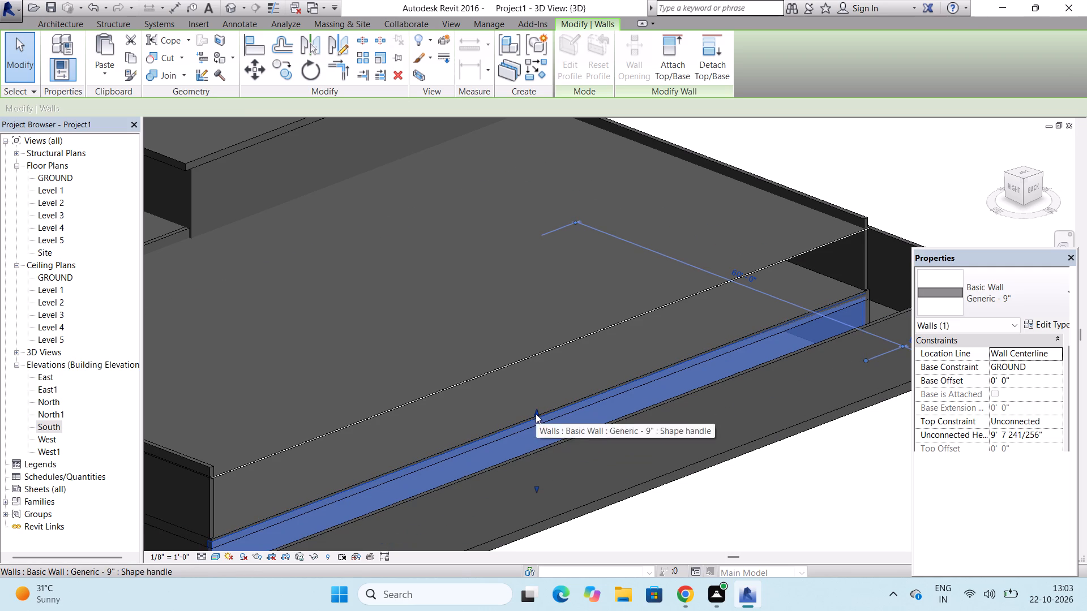
left_click_drag(536, 411, 532, 361)
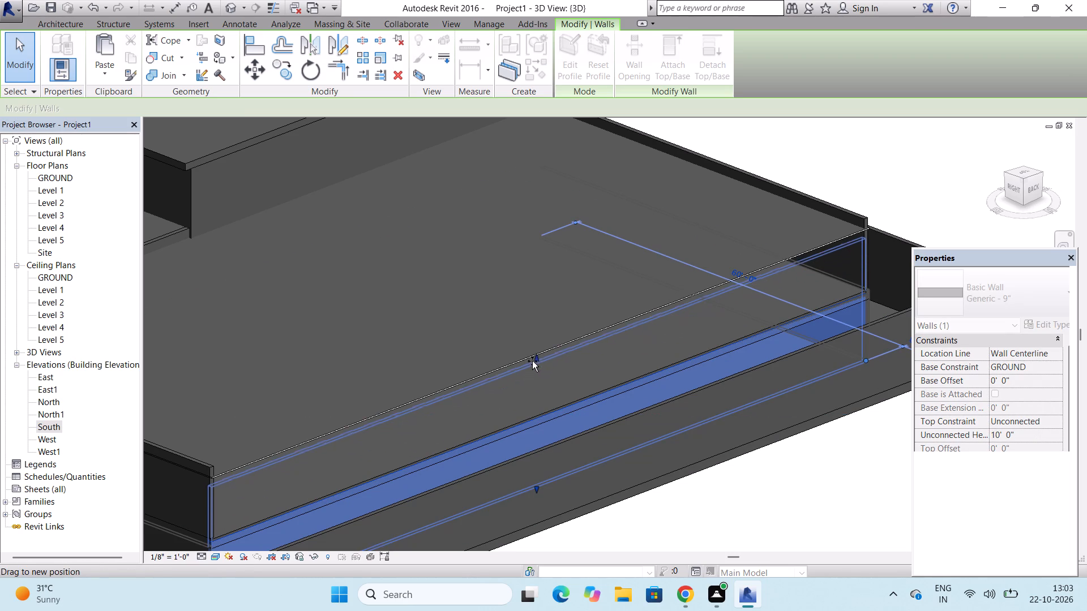
left_click_drag(532, 361, 532, 357)
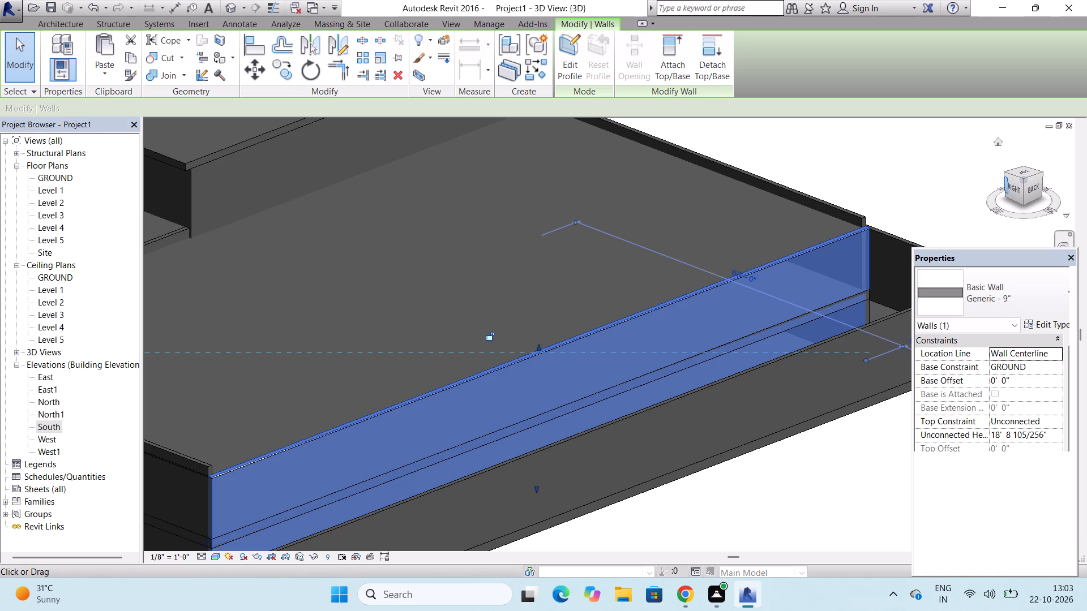
Examine the raised rear wall and the house's right, back, left and front sides in the 3D view.
left_click_drag(1007, 177, 1013, 177)
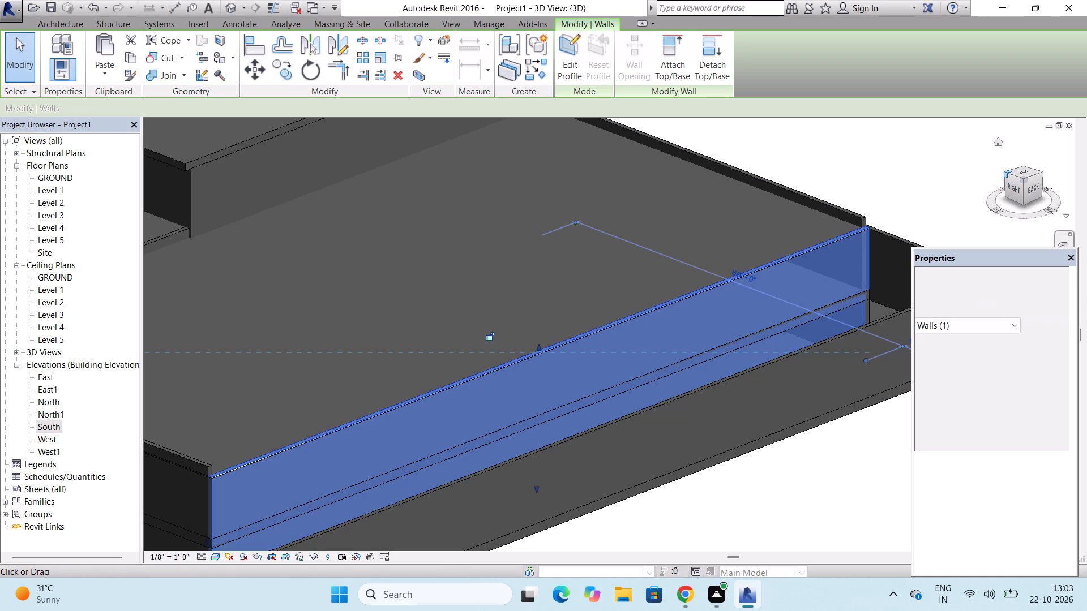
left_click_drag(1013, 177, 1085, 171)
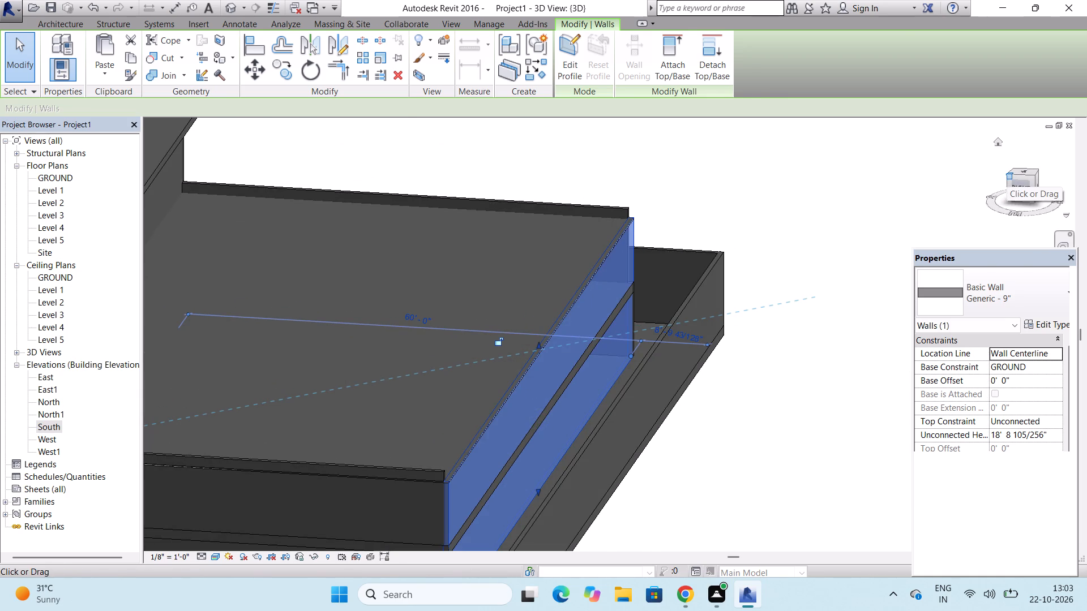
key("Escape")
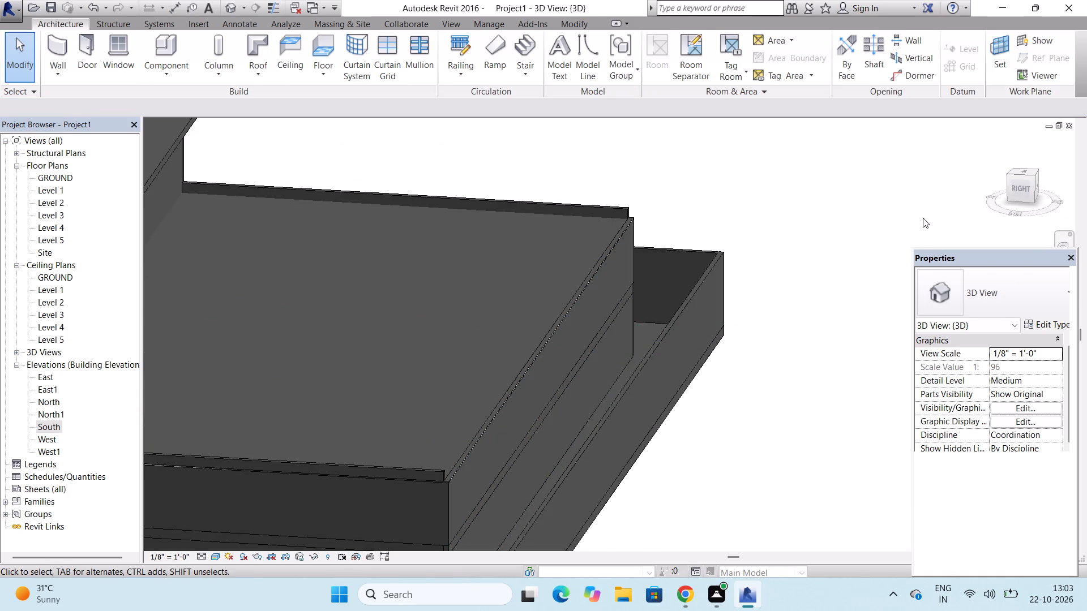
left_click_drag(1009, 178, 1023, 163)
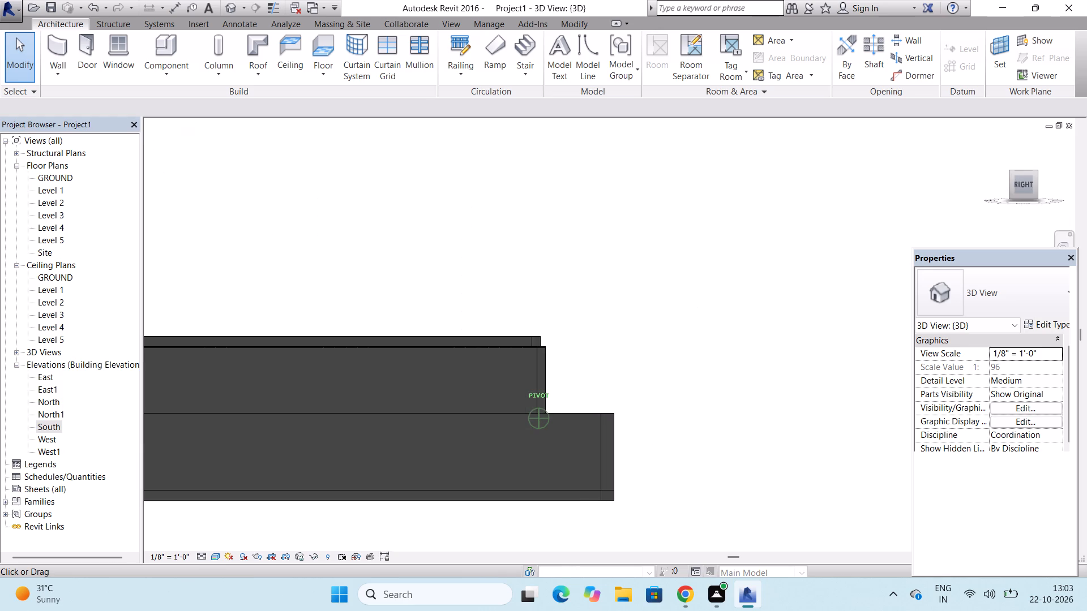
left_click_drag(1023, 163, 990, 177)
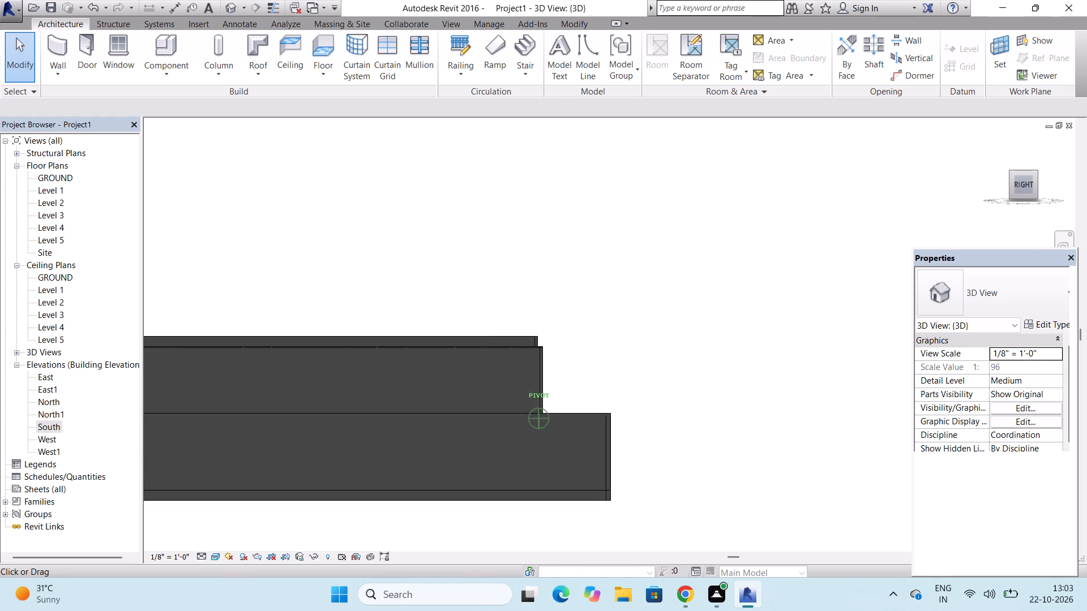
left_click_drag(990, 177, 763, 182)
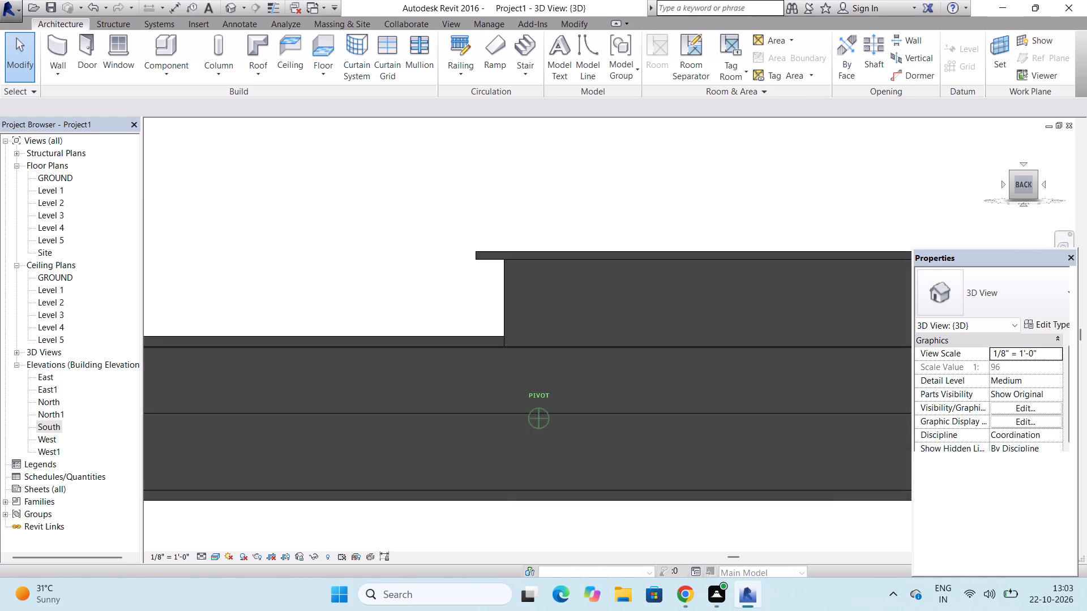
left_click_drag(763, 182, 491, 181)
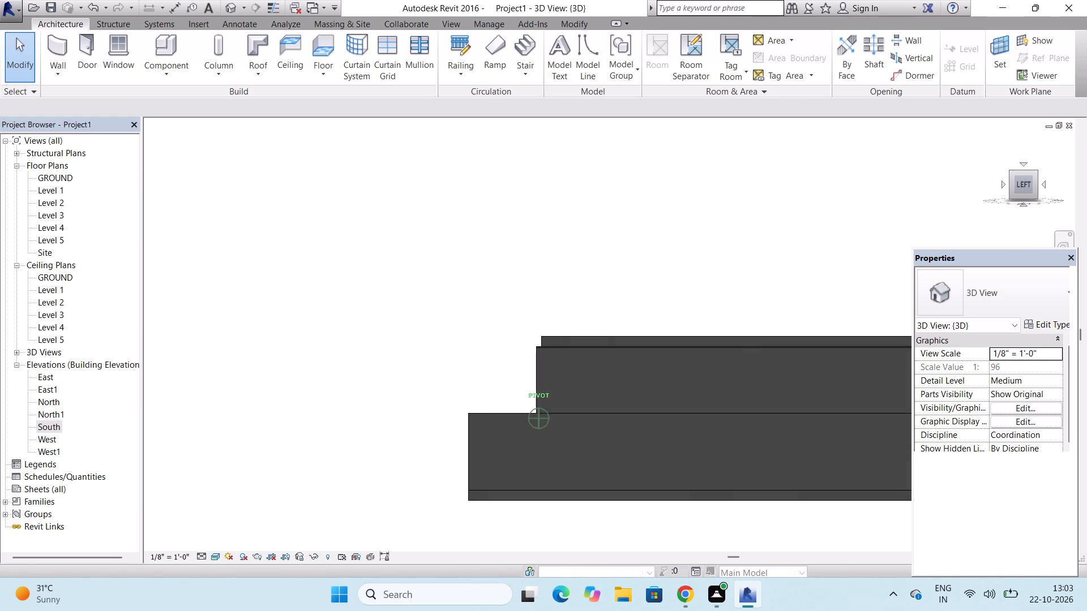
left_click_drag(491, 181, 931, 221)
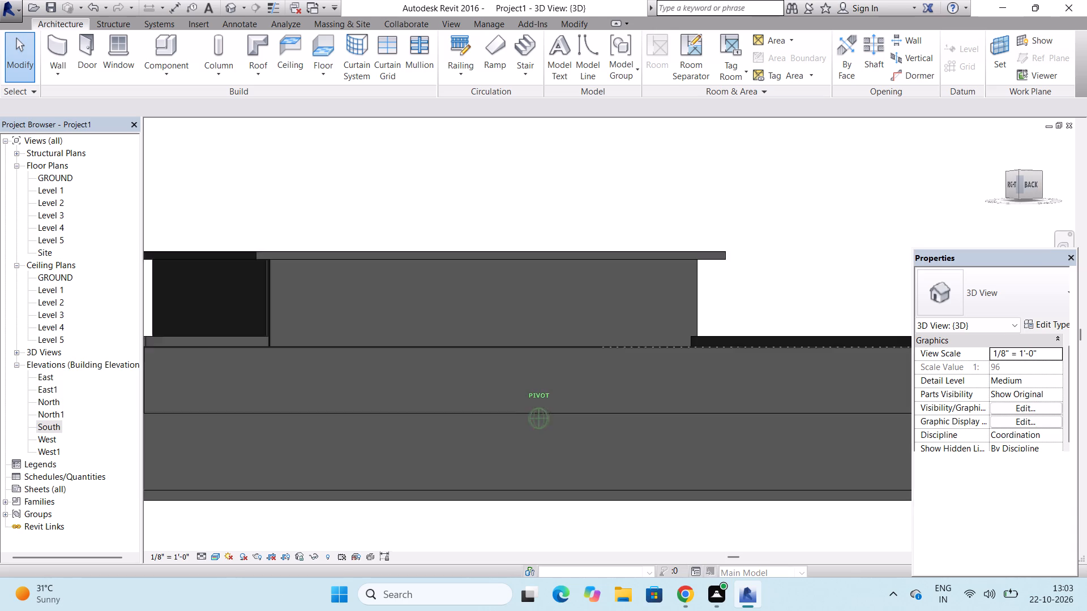
left_click_drag(931, 221, 310, 227)
left_click_drag(1004, 174, 1038, 179)
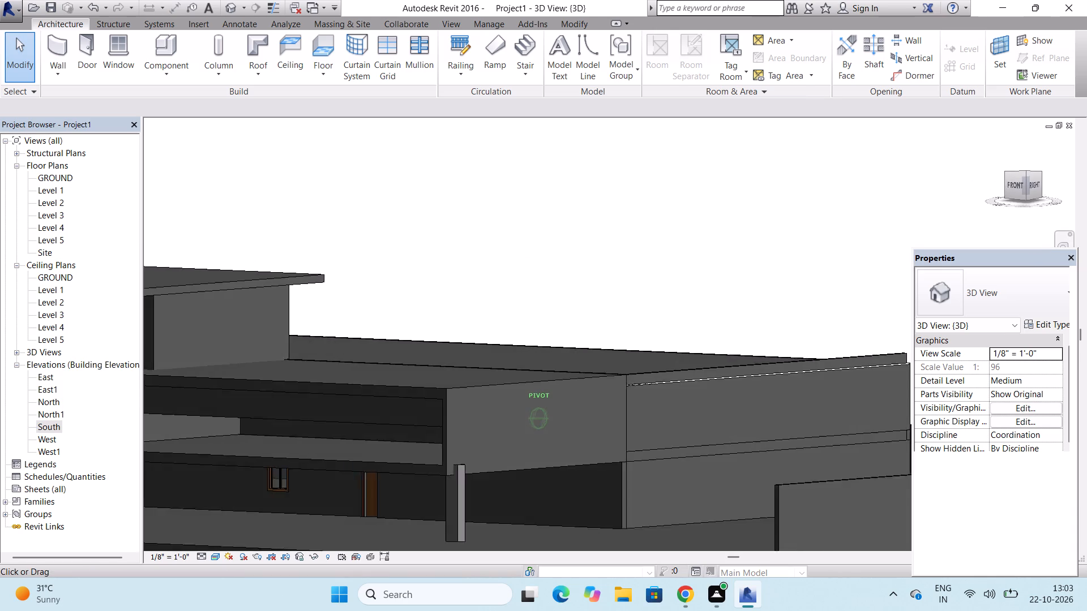
left_click_drag(1038, 179, 1049, 181)
scroll(435, 222, "down", 3)
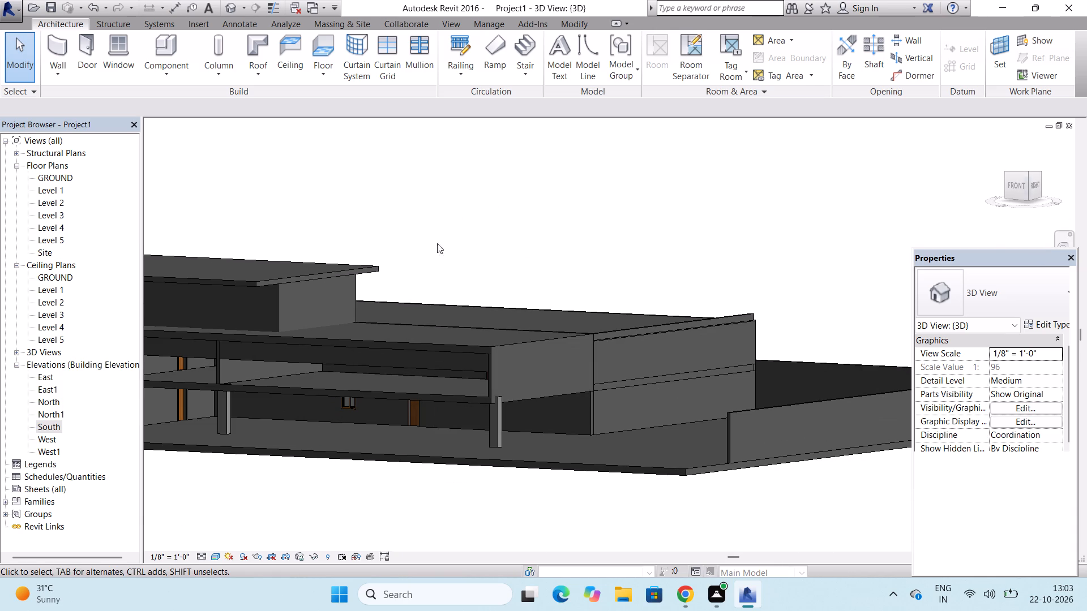
Select the Level 1 side wall rising past the upper slab and examine it and the whole house, finishing on the Front view.
left_click(664, 327)
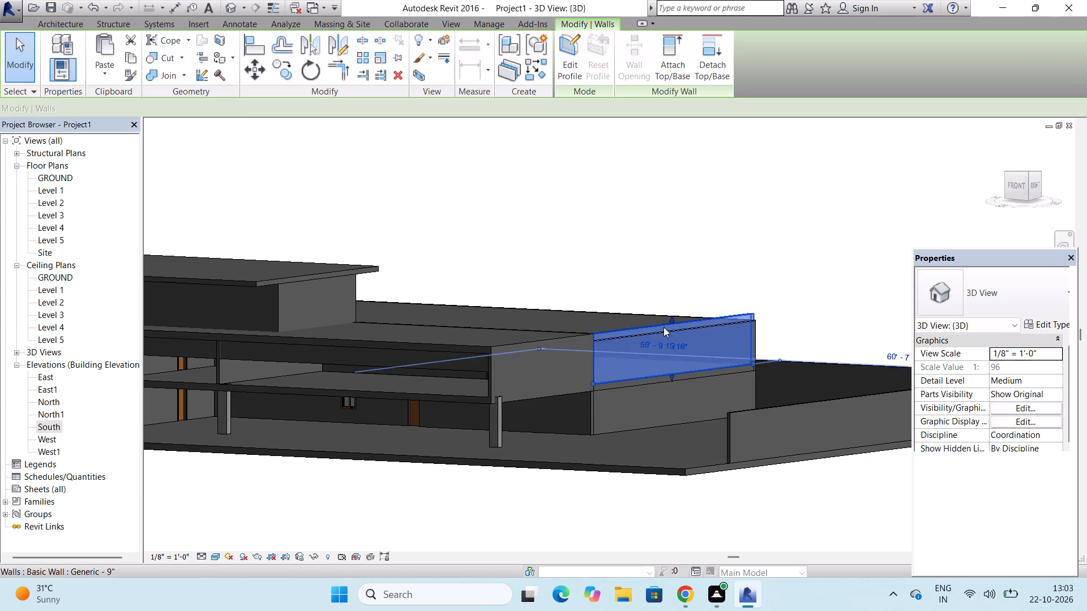
scroll(664, 327, "up", 5)
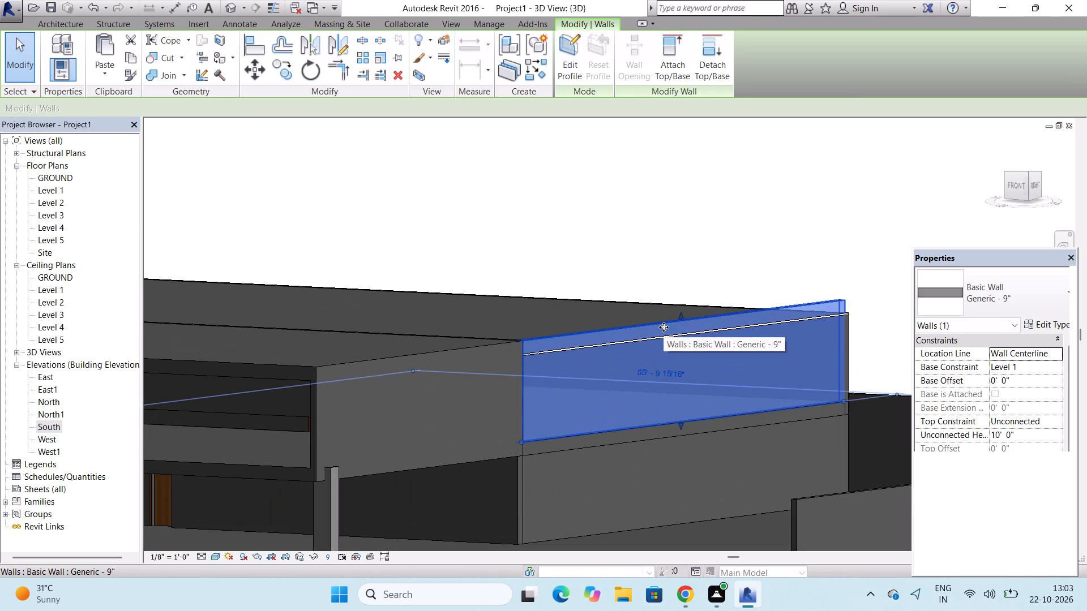
scroll(664, 327, "down", 3)
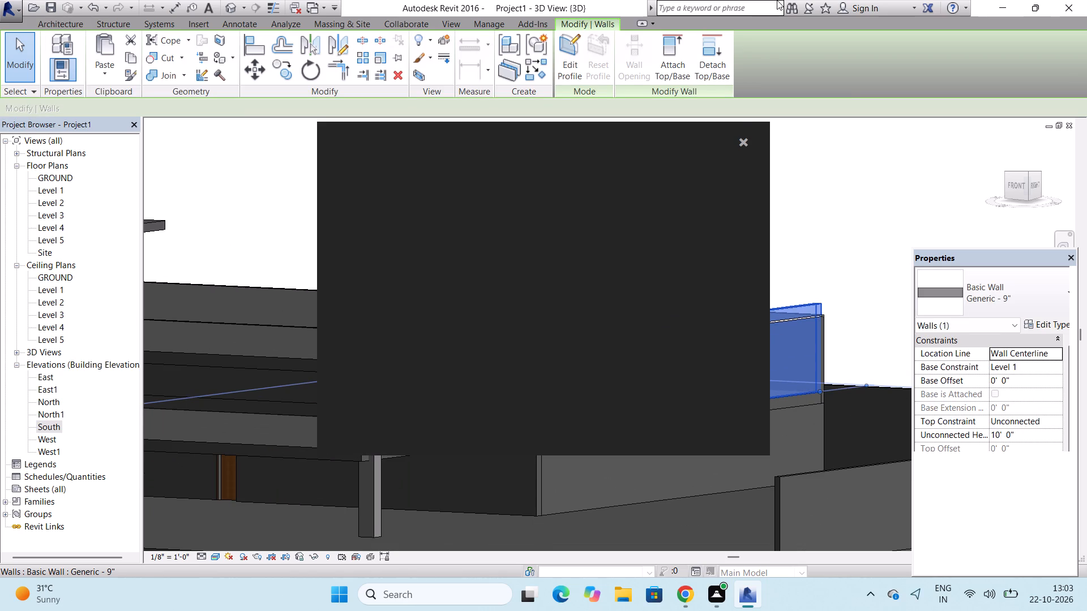
left_click(745, 140)
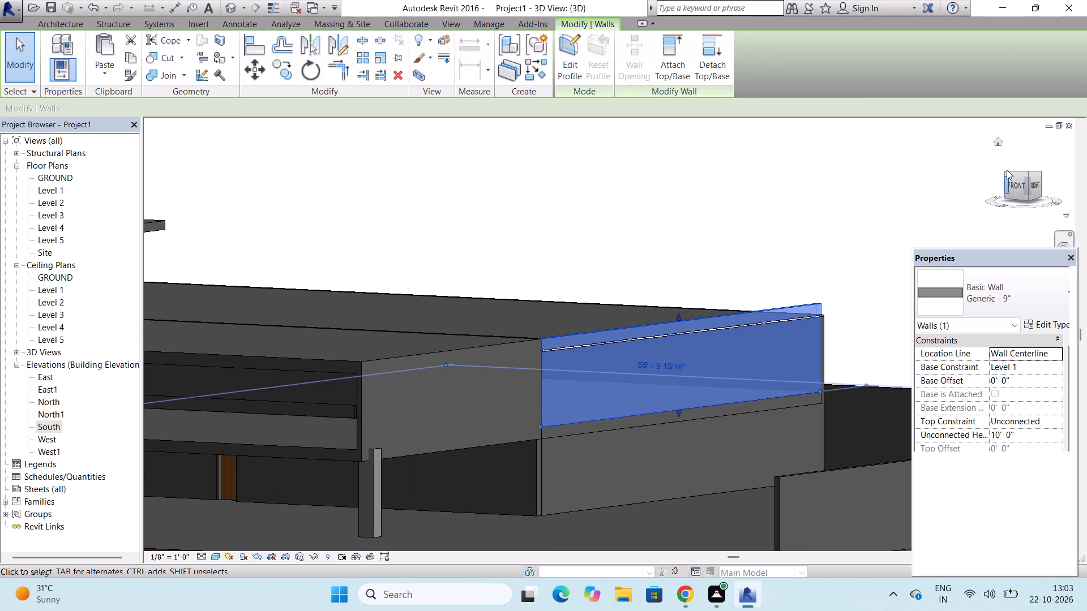
left_click_drag(1008, 173, 1009, 173)
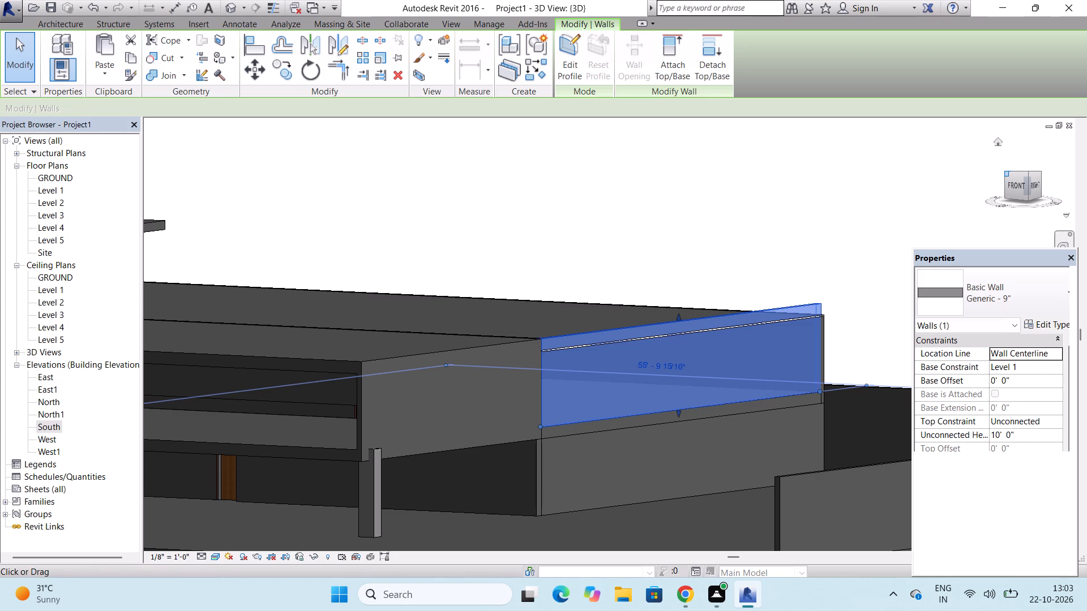
left_click_drag(1009, 173, 1073, 180)
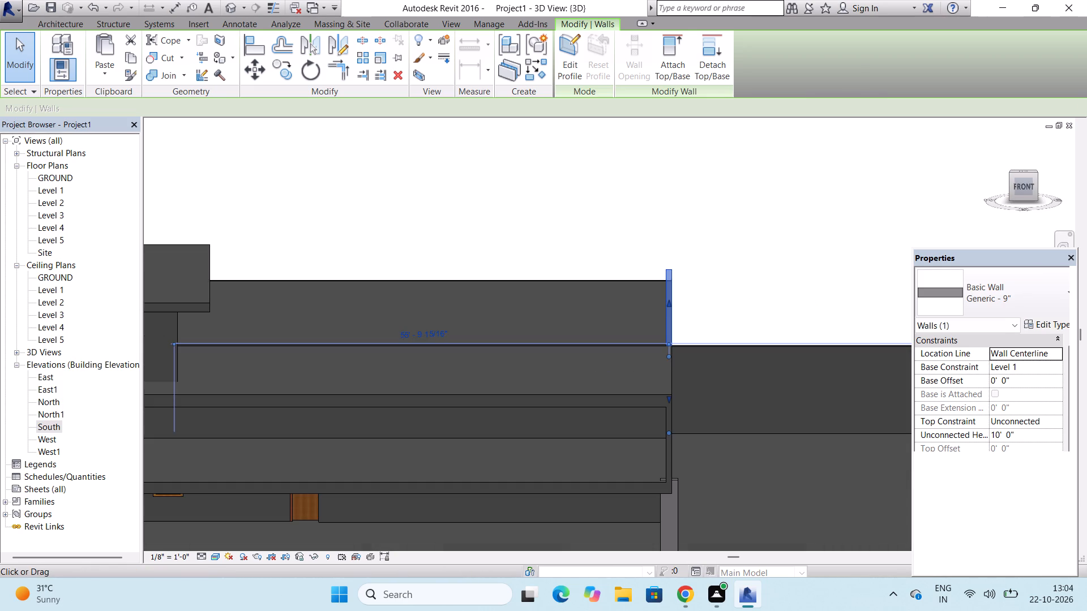
left_click_drag(1073, 180, 220, 172)
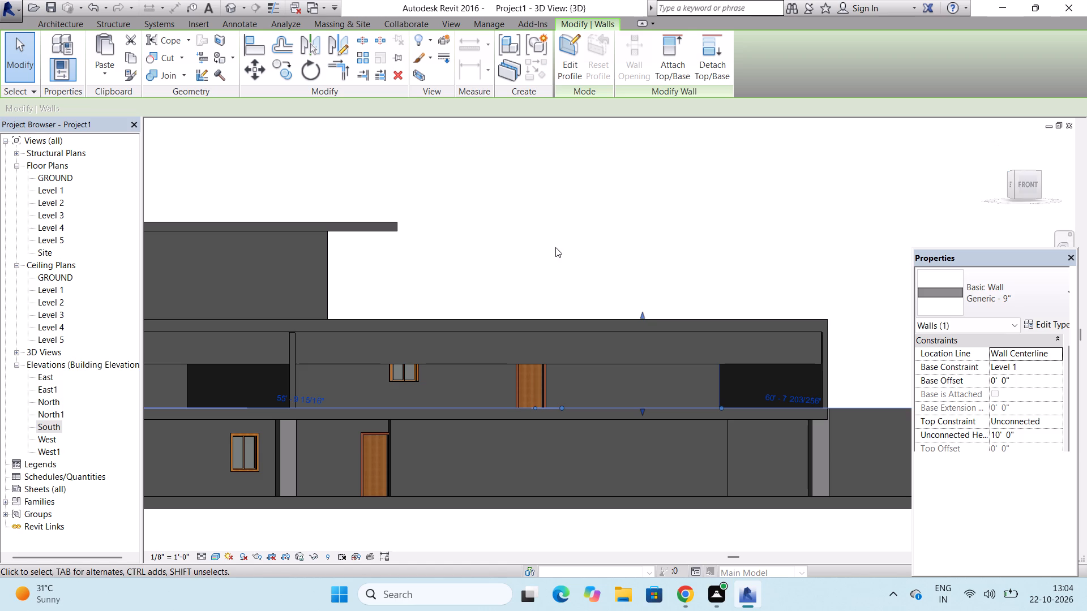
scroll(314, 332, "down", 8)
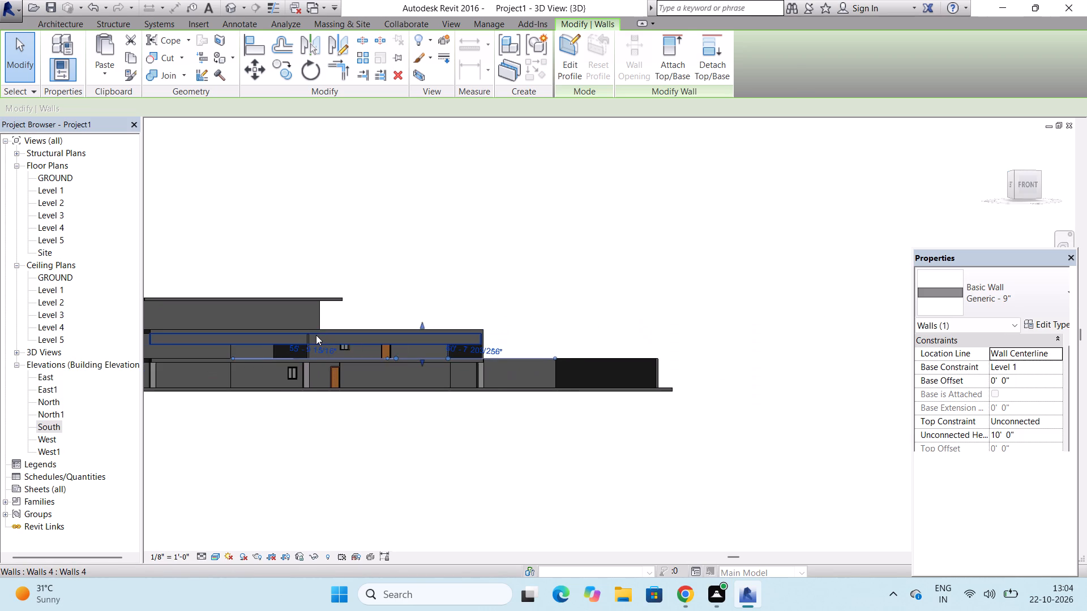
scroll(316, 335, "down", 2)
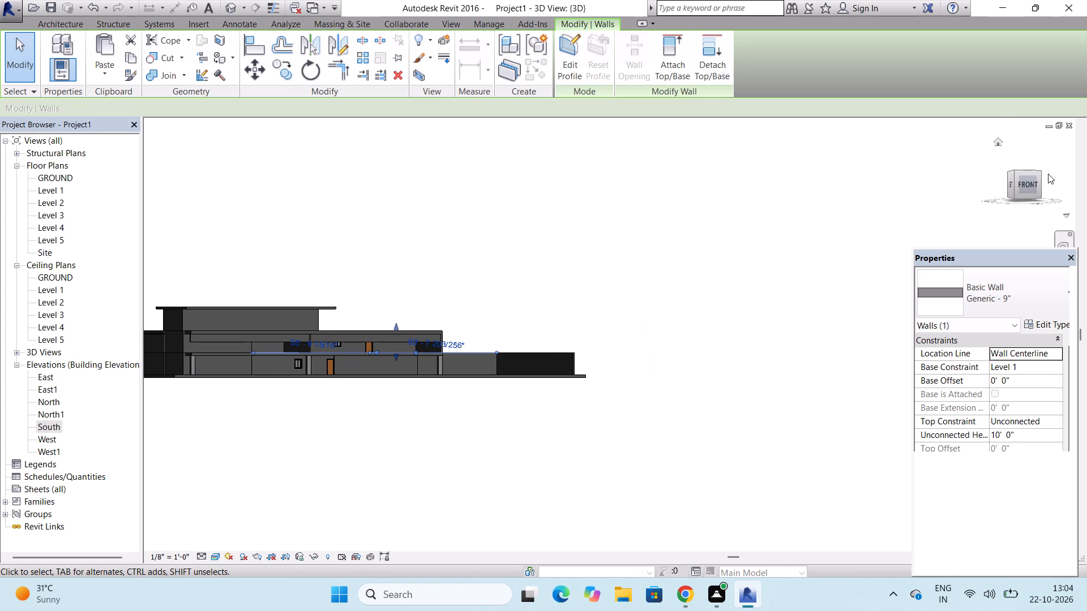
left_click_drag(1037, 174, 1001, 177)
scroll(246, 384, "up", 4)
scroll(386, 293, "down", 5)
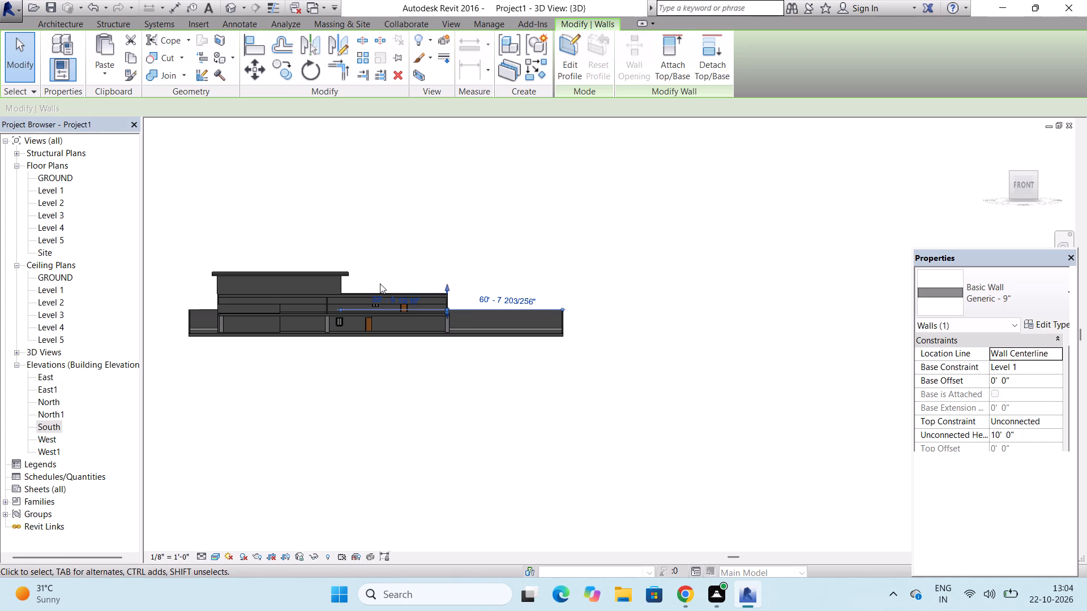
scroll(340, 321, "up", 3)
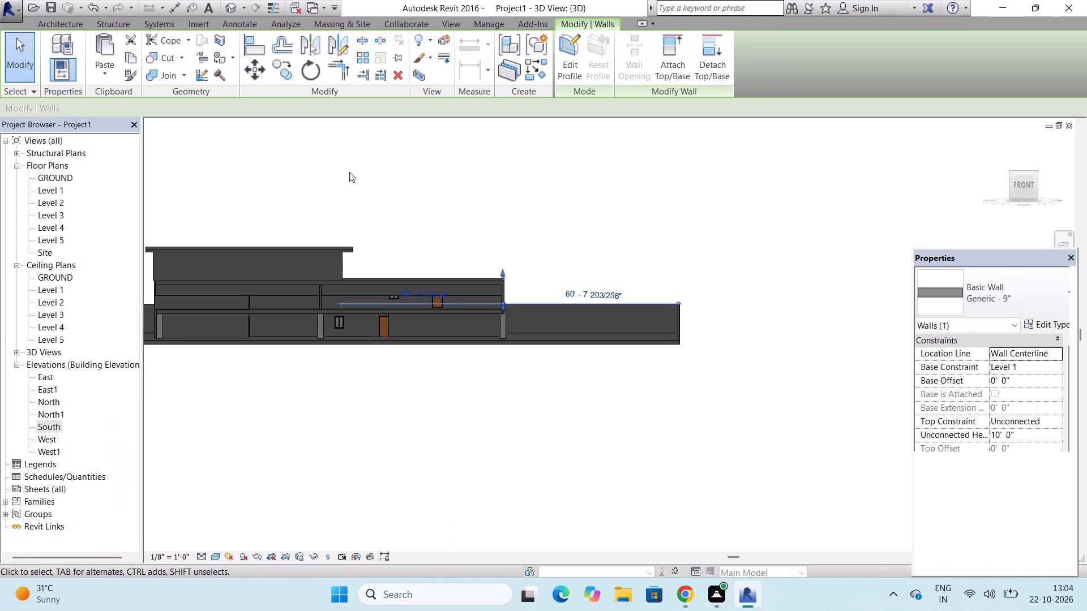
Save the project to the Desktop as "Project1 SSSSSSS".
key("ctrl+s")
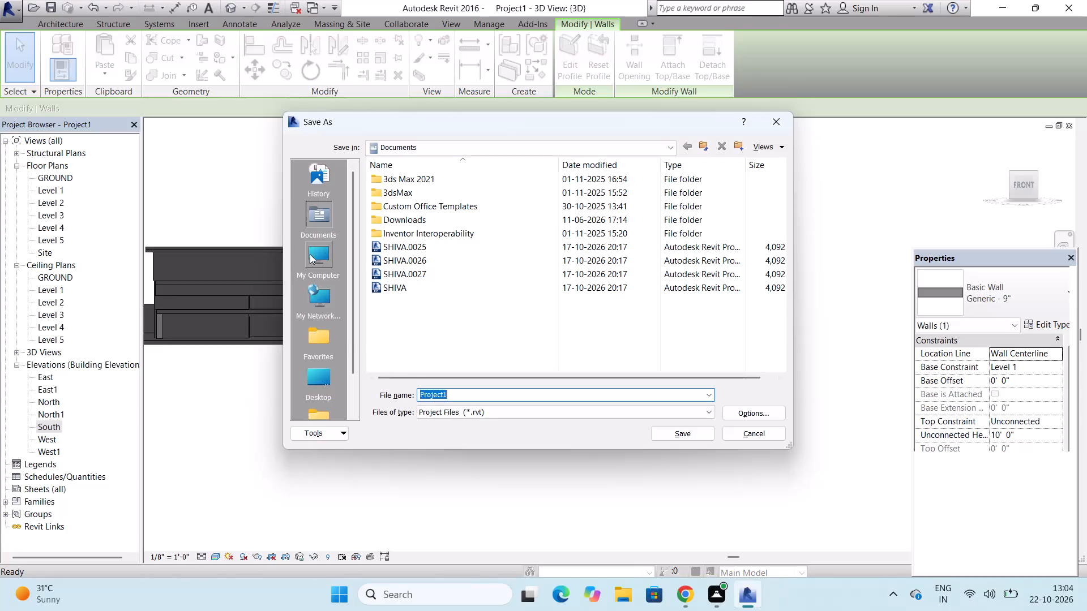
left_click(329, 253)
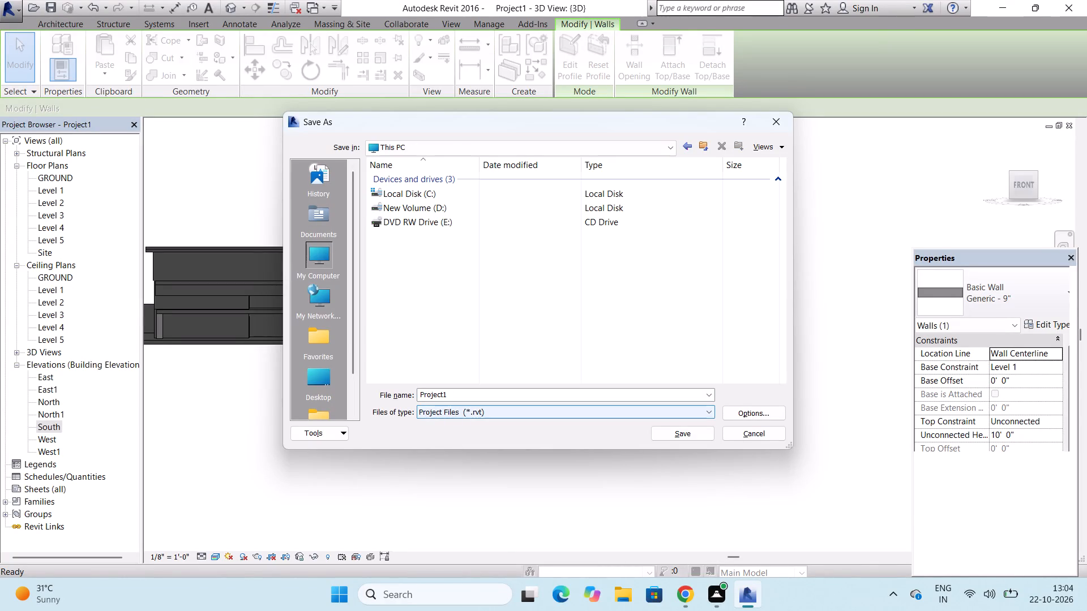
left_click(473, 391)
left_click(473, 391)
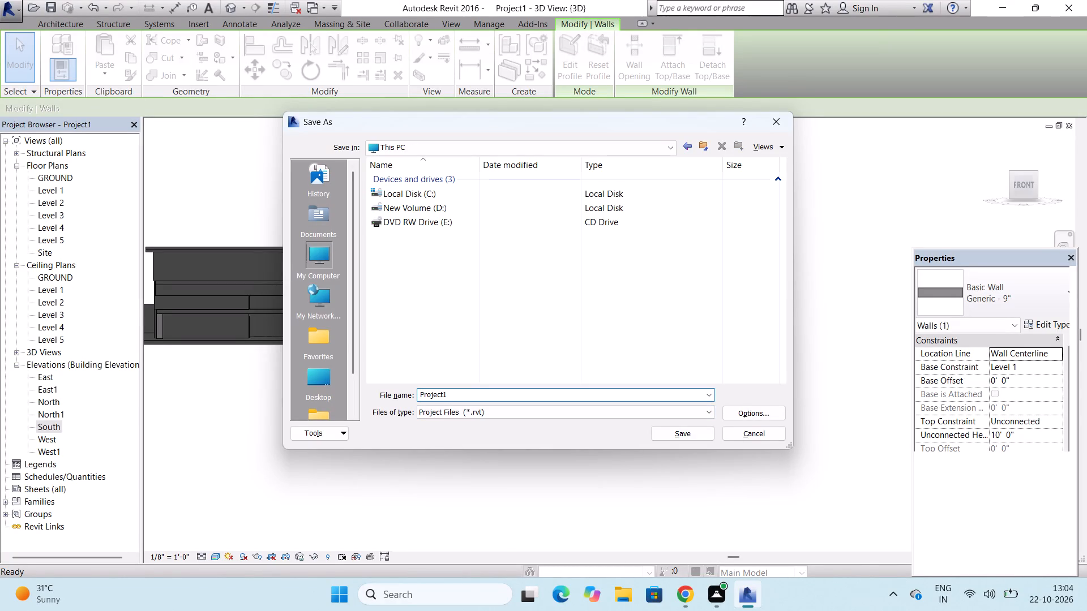
key("space")
type("SSSSSSS")
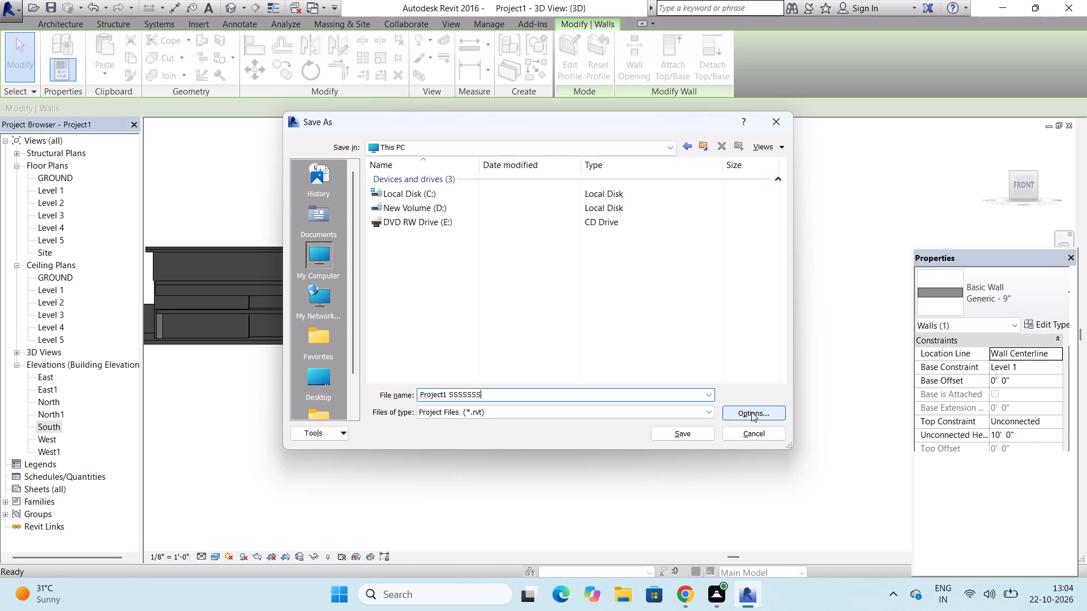
left_click(320, 384)
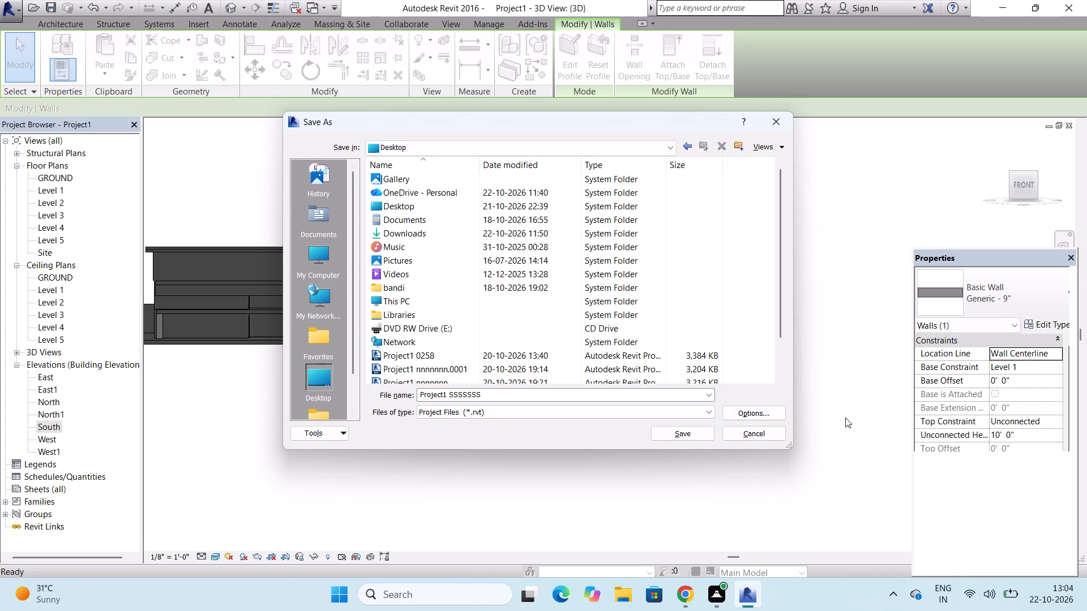
left_click(707, 437)
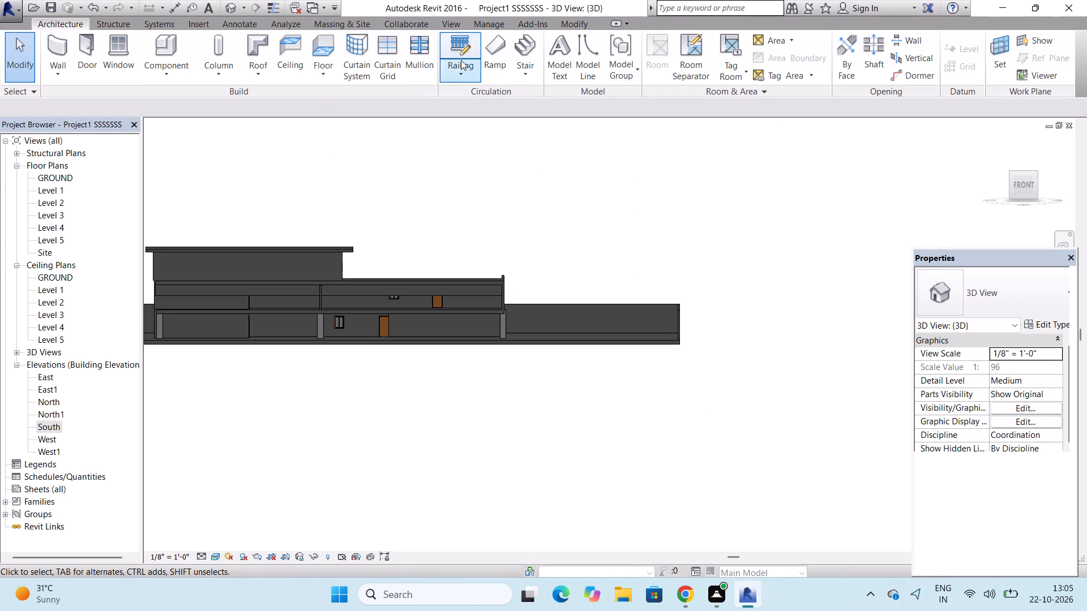
Render the 3D front view with a render region widened on all four sides around the house, about 716 by 186 pixels.
left_click(462, 25)
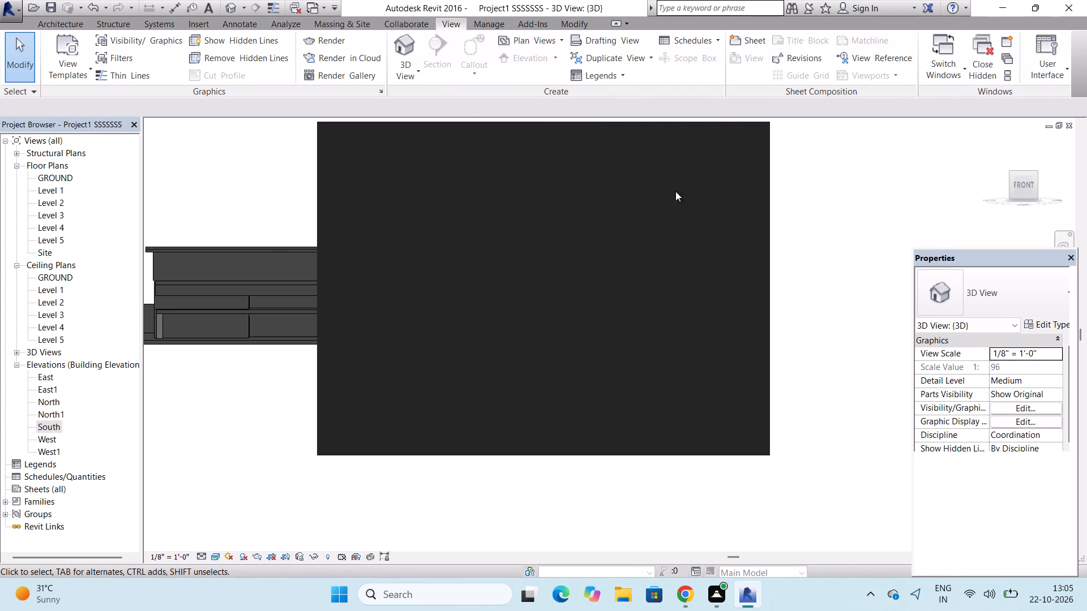
left_click(747, 139)
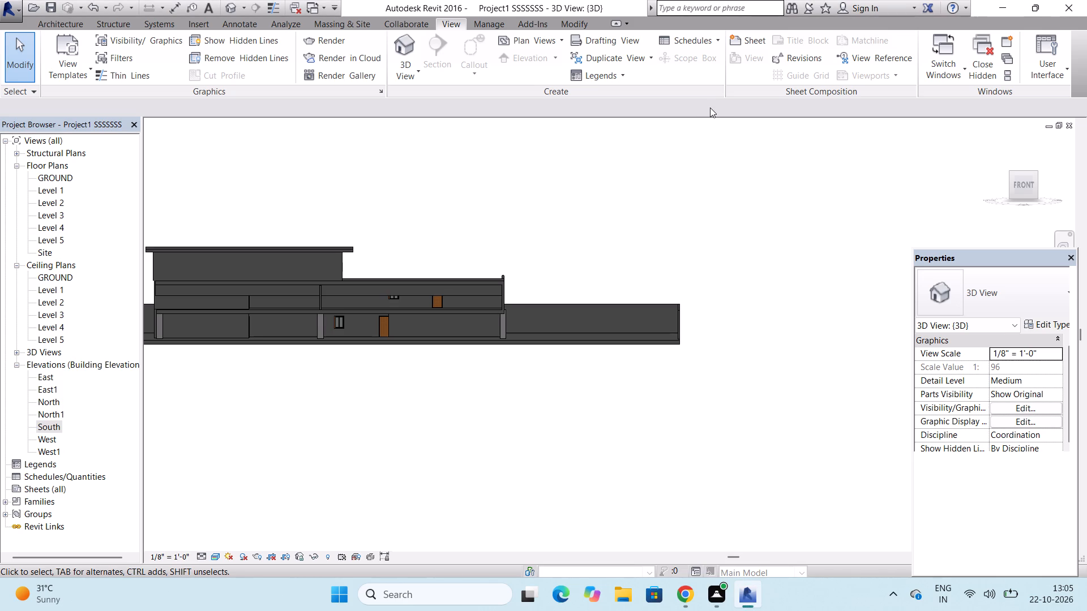
scroll(710, 107, "up", 1)
left_click(316, 40)
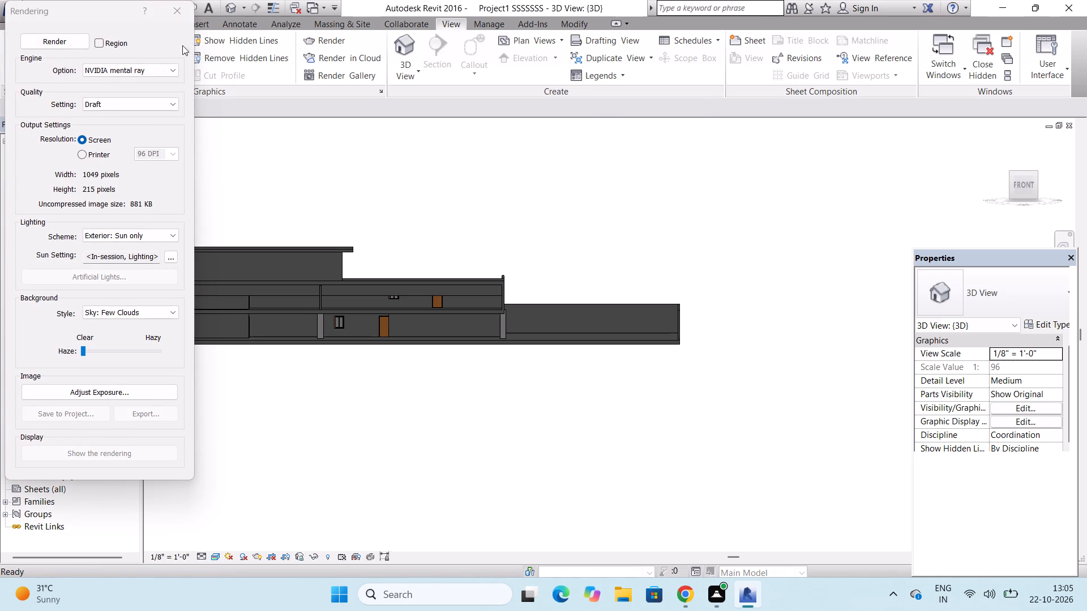
left_click(104, 41)
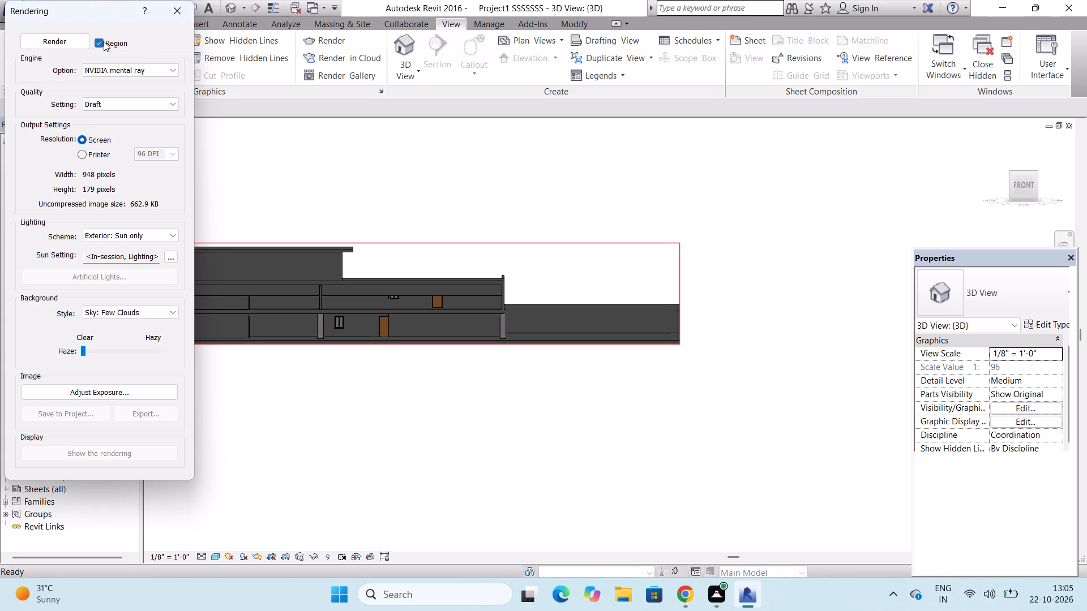
scroll(691, 251, "down", 3)
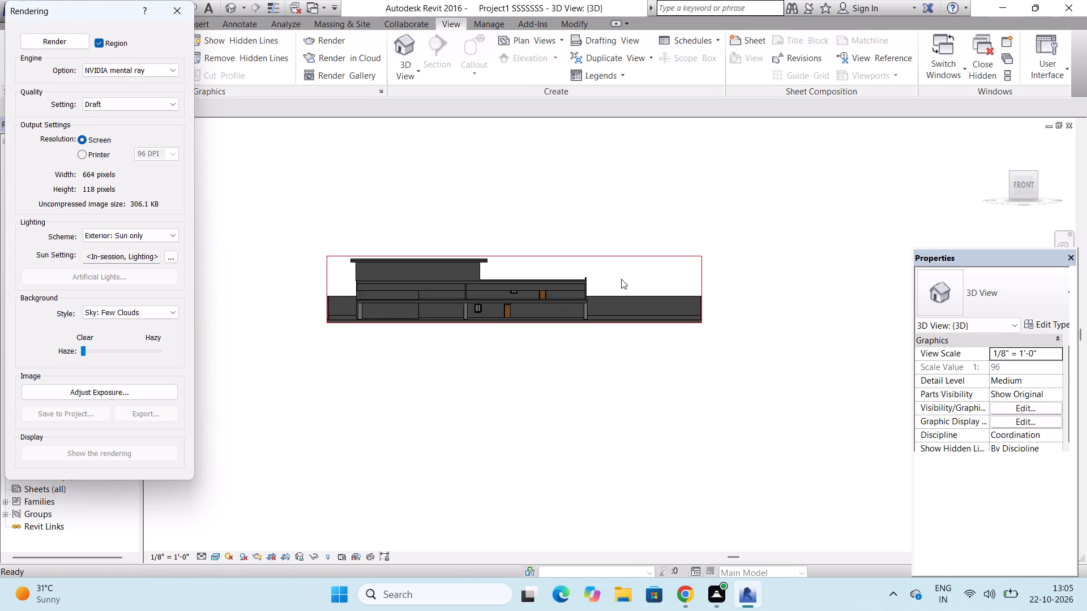
left_click(530, 257)
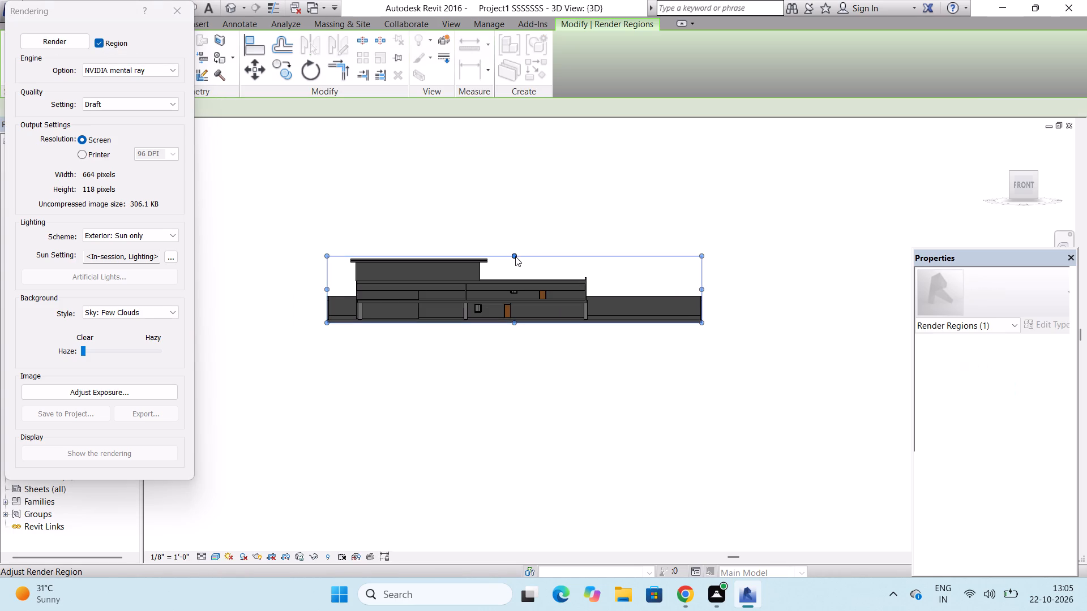
left_click_drag(515, 256, 515, 240)
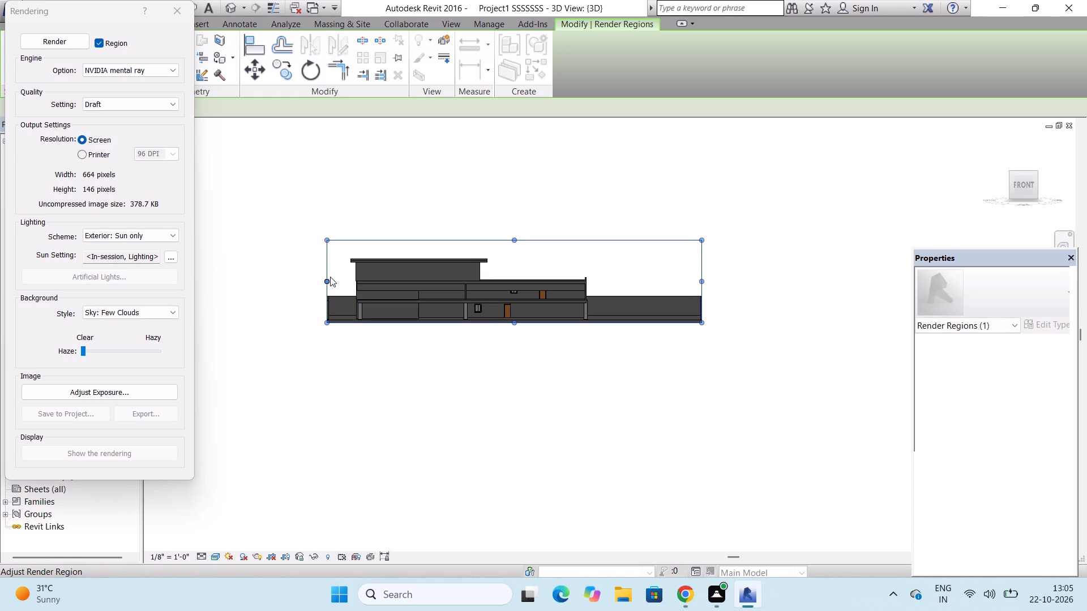
left_click_drag(327, 278, 311, 277)
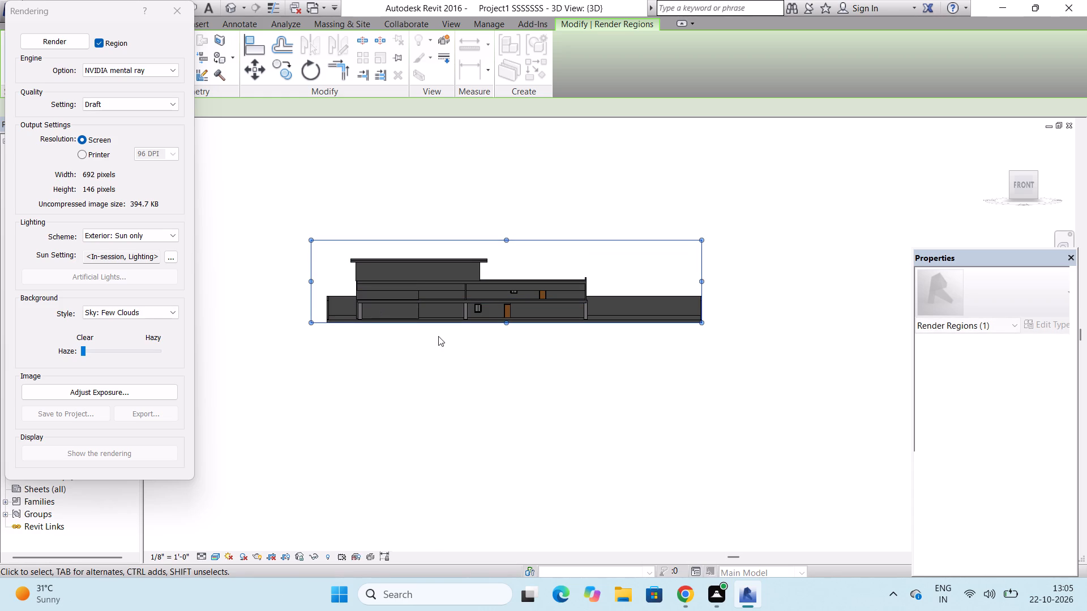
left_click_drag(507, 320, 507, 343)
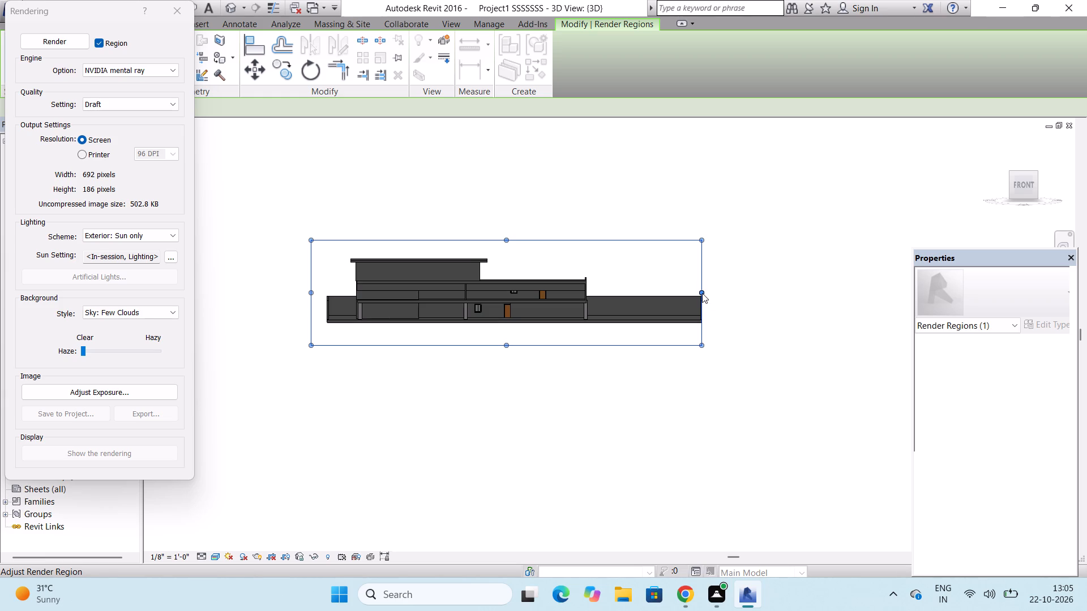
left_click_drag(702, 293, 716, 295)
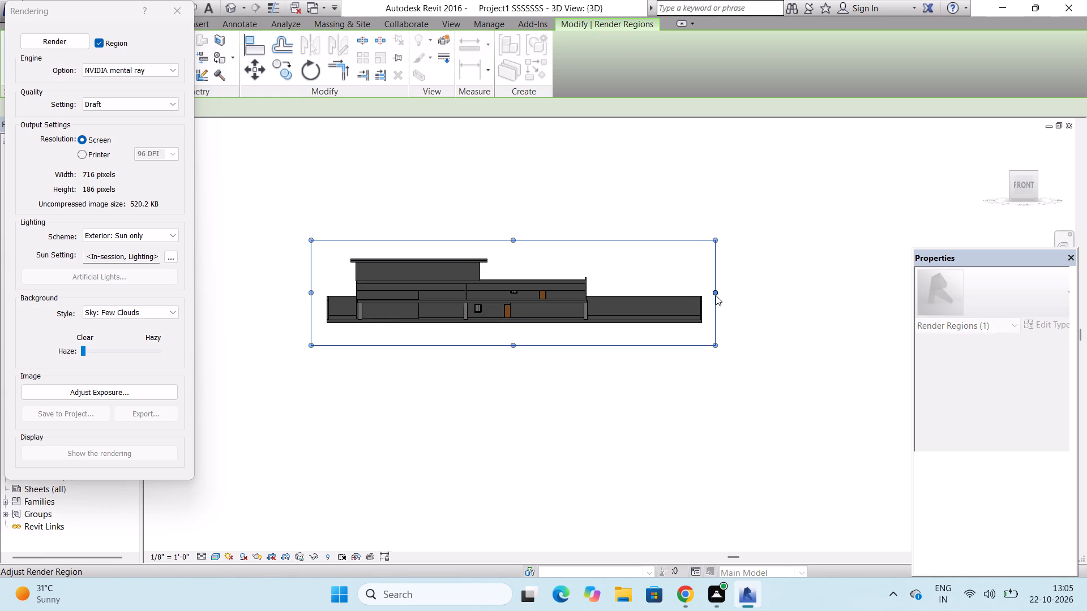
left_click(52, 44)
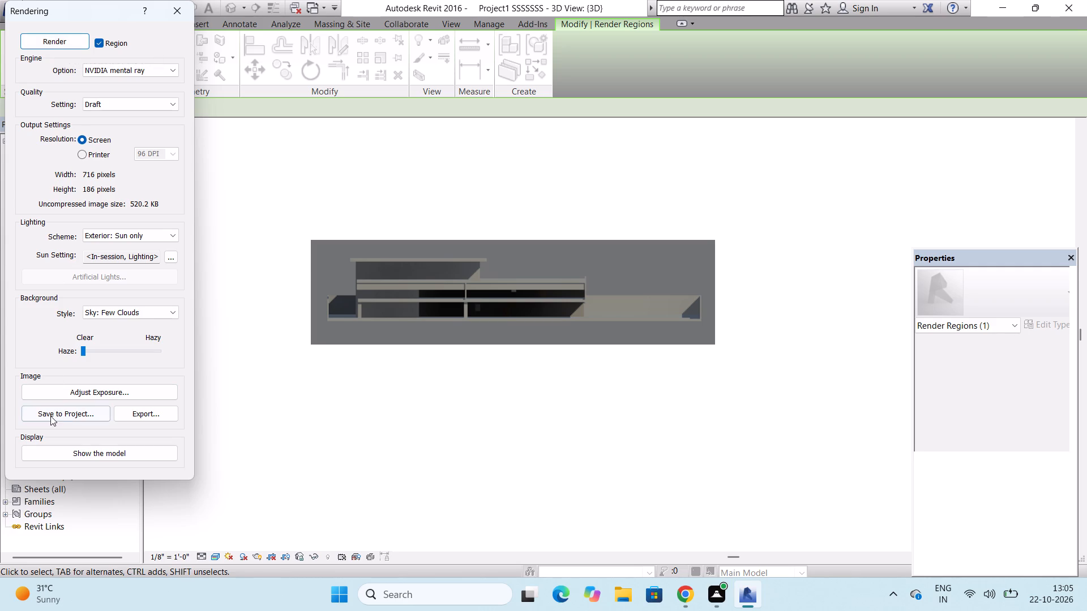
Export the rendering to the Desktop as a JPEG named "{3D}SSSSS" and dismiss the notification card.
left_click(146, 416)
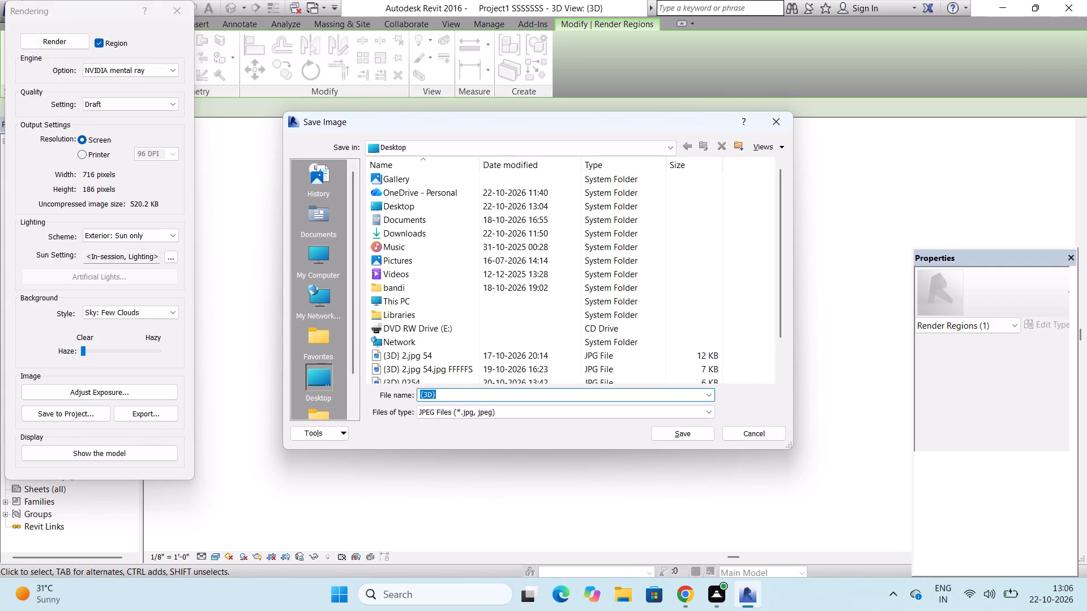
left_click(439, 393)
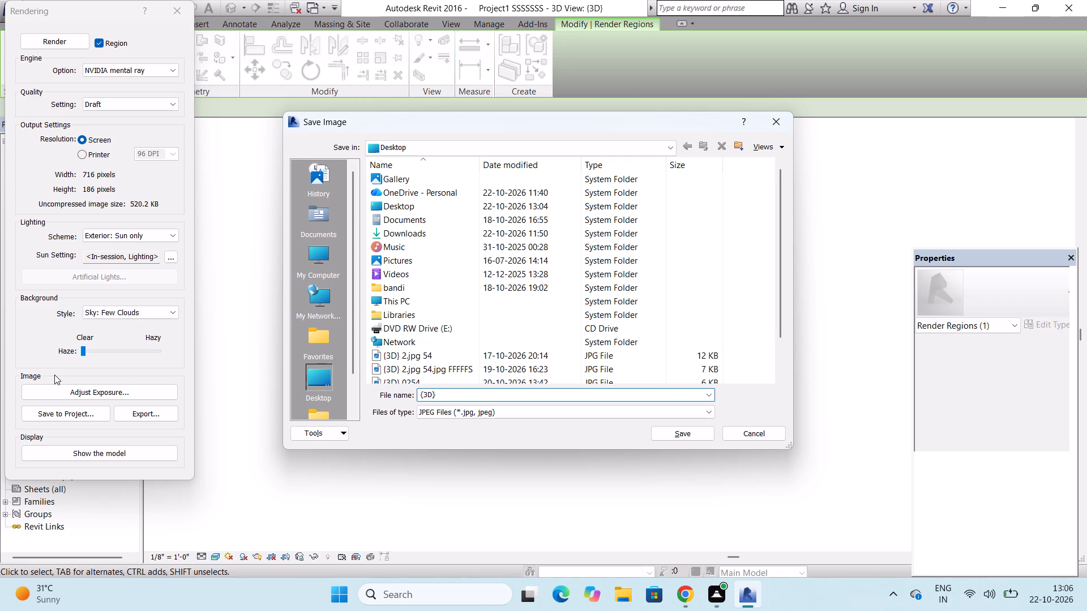
type("SSSSS")
left_click(691, 429)
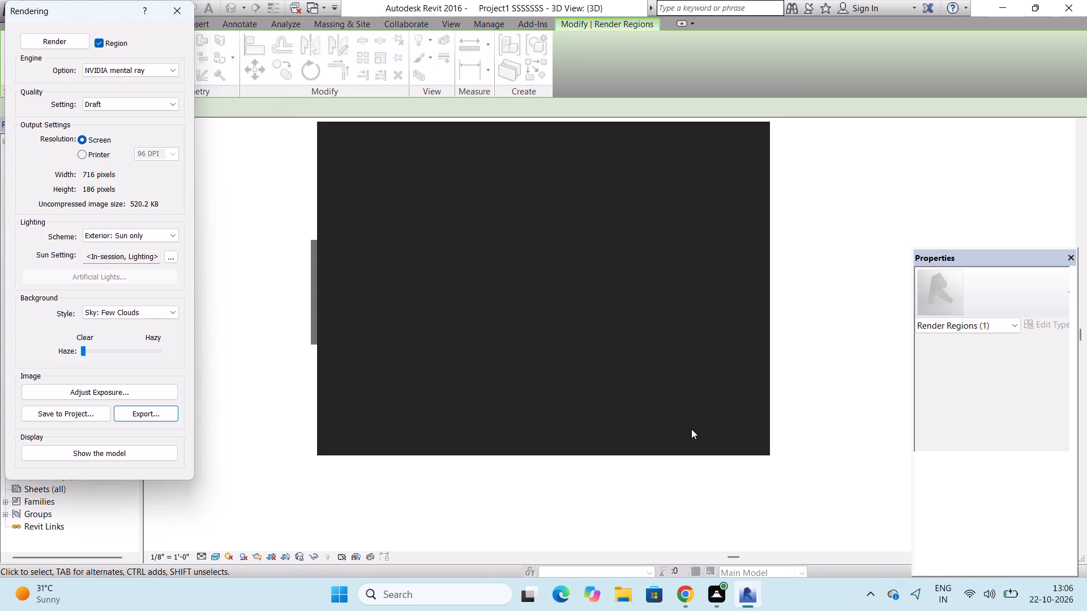
left_click(739, 144)
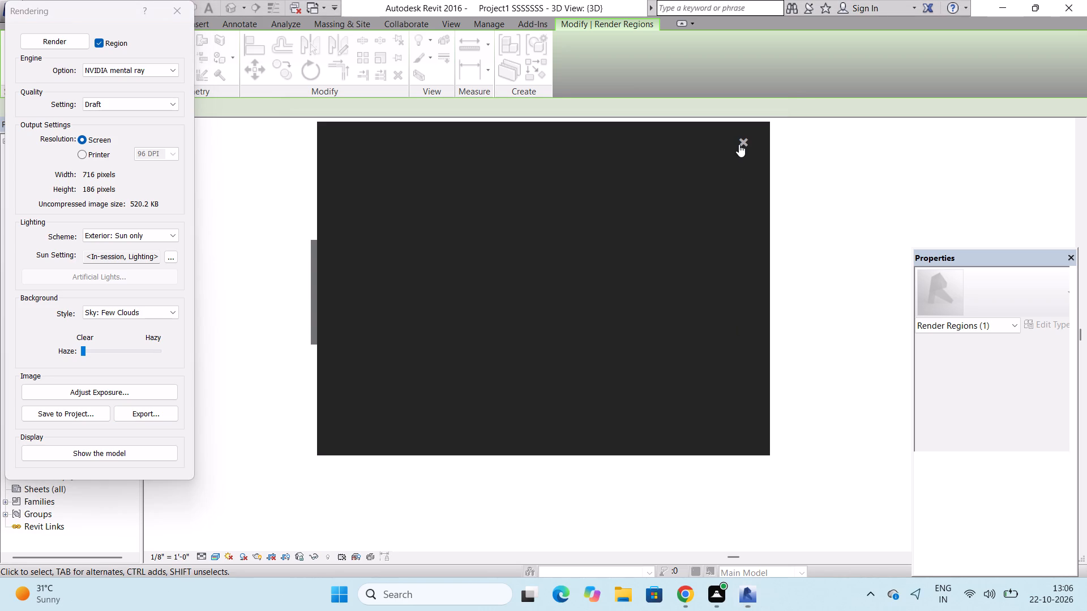